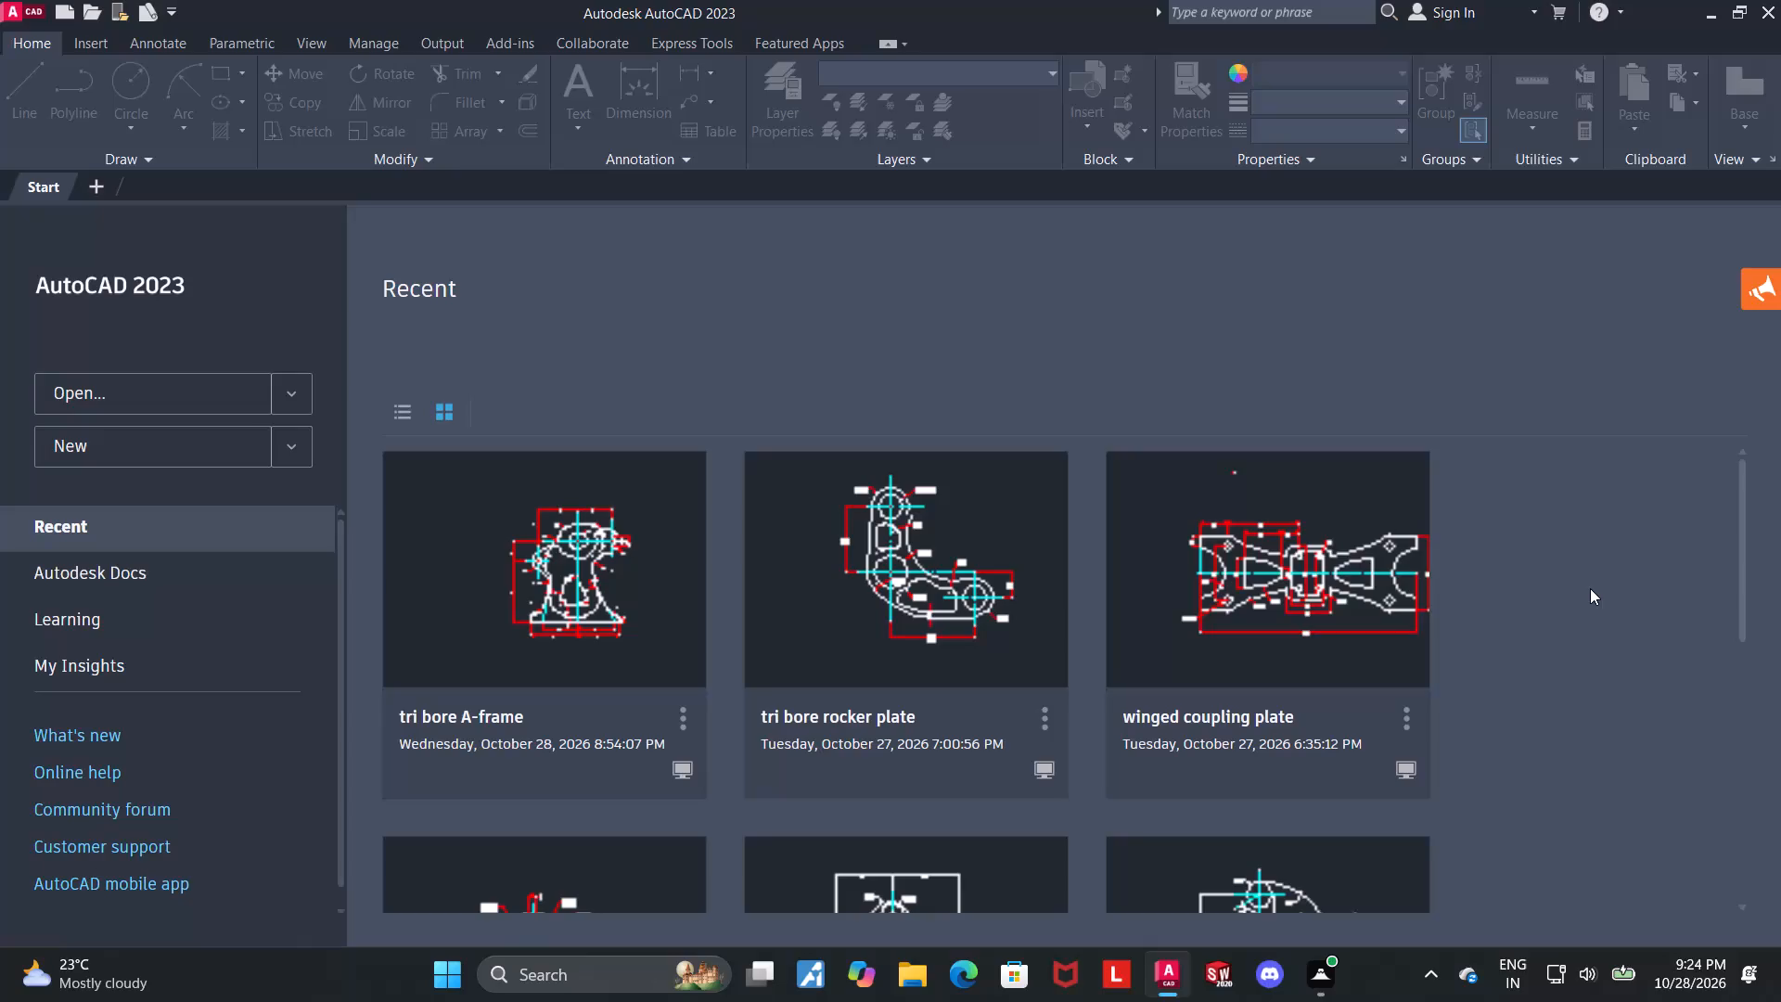
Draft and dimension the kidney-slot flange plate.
Start a new drawing from the acad.dwt template and turn on command logging with LOGFILEON.
{"action": "left_click", "coordinate": [217, 443]}
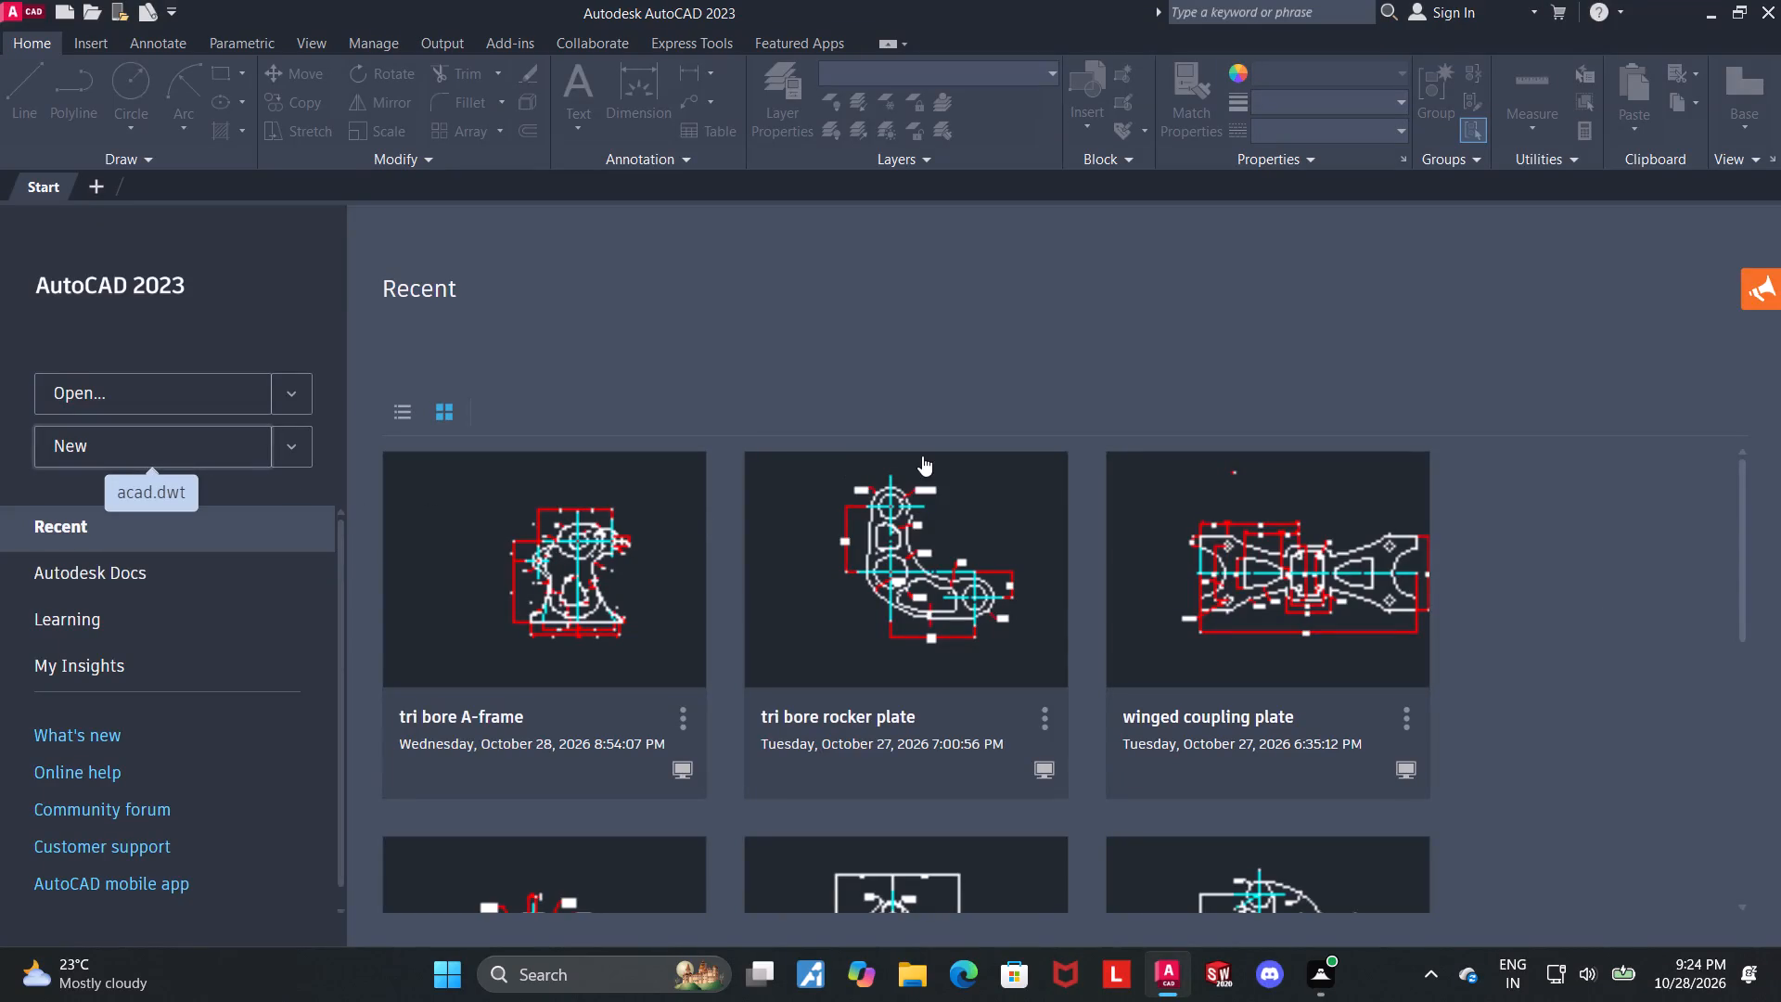
{"action": "type", "text": "LOGFILE"}
{"action": "left_click", "coordinate": [980, 507]}
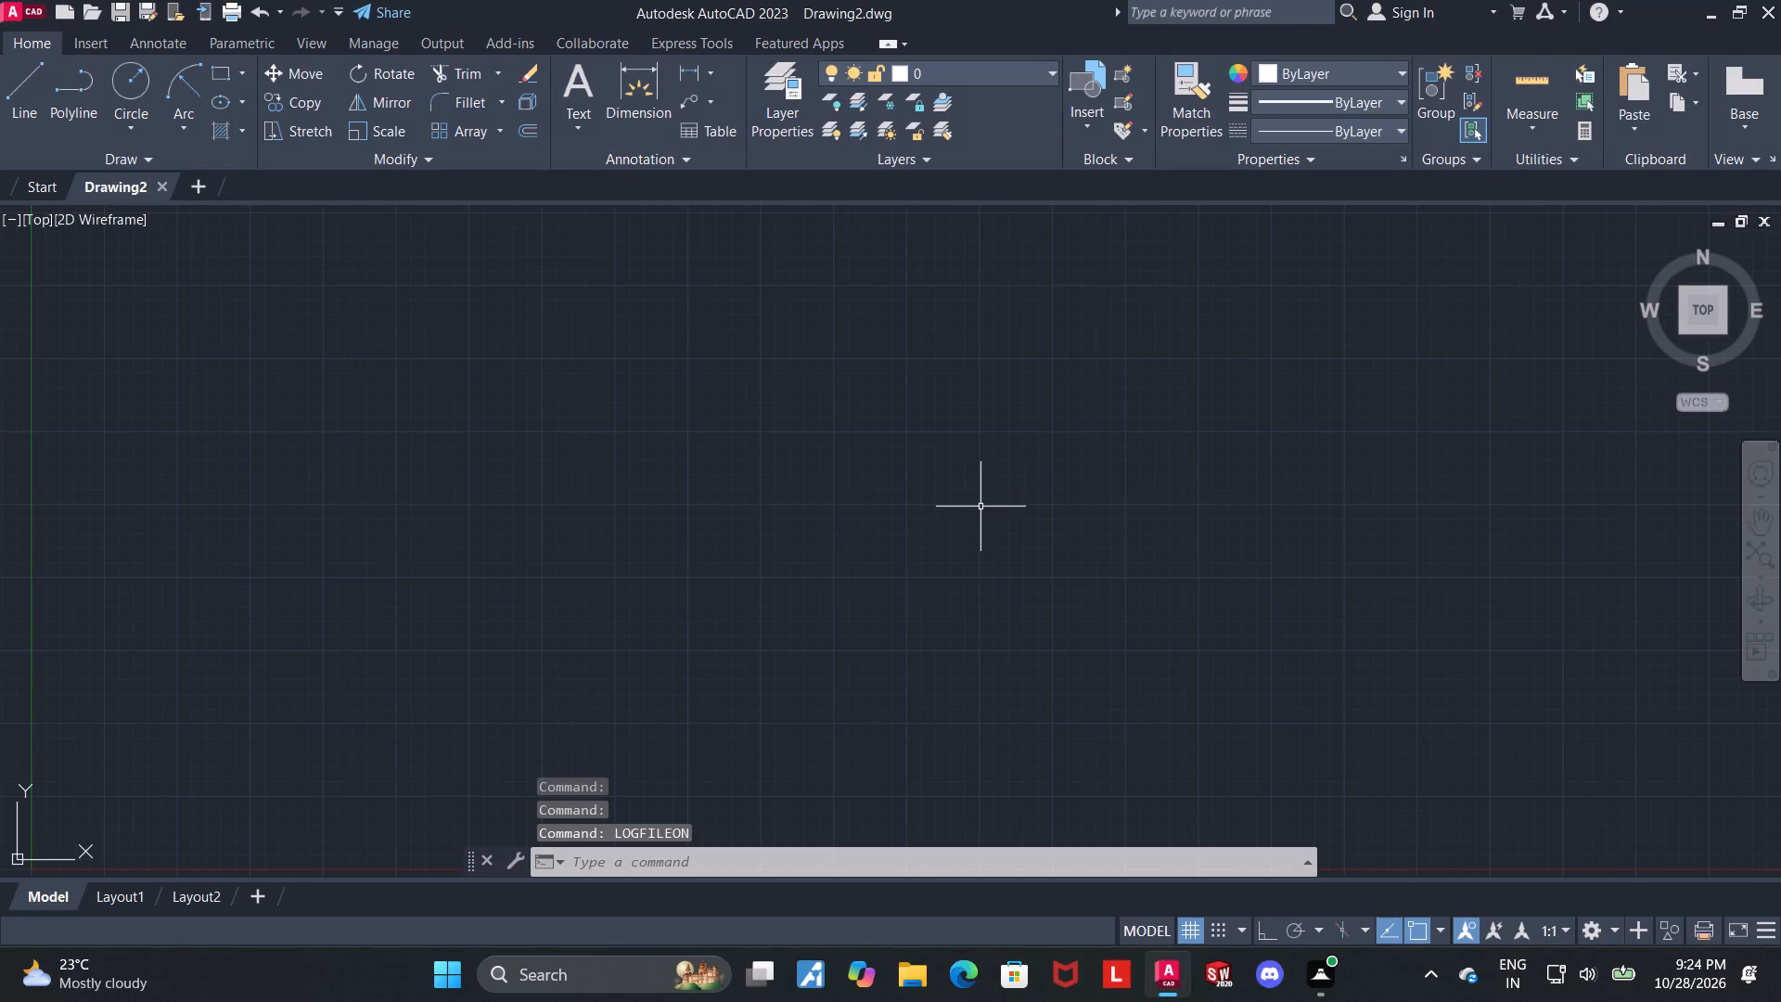
{"action": "key", "text": "Return"}
{"action": "key", "text": "Return"}
Set the model space limits with lower-left corner 0,0 and upper-right corner 100,100.
{"action": "type", "text": "LIMITS"}
{"action": "key", "text": "Return"}
{"action": "type", "text": "0,0"}
{"action": "key", "text": "Return"}
{"action": "type", "text": "100,100"}
{"action": "key", "text": "Return"}
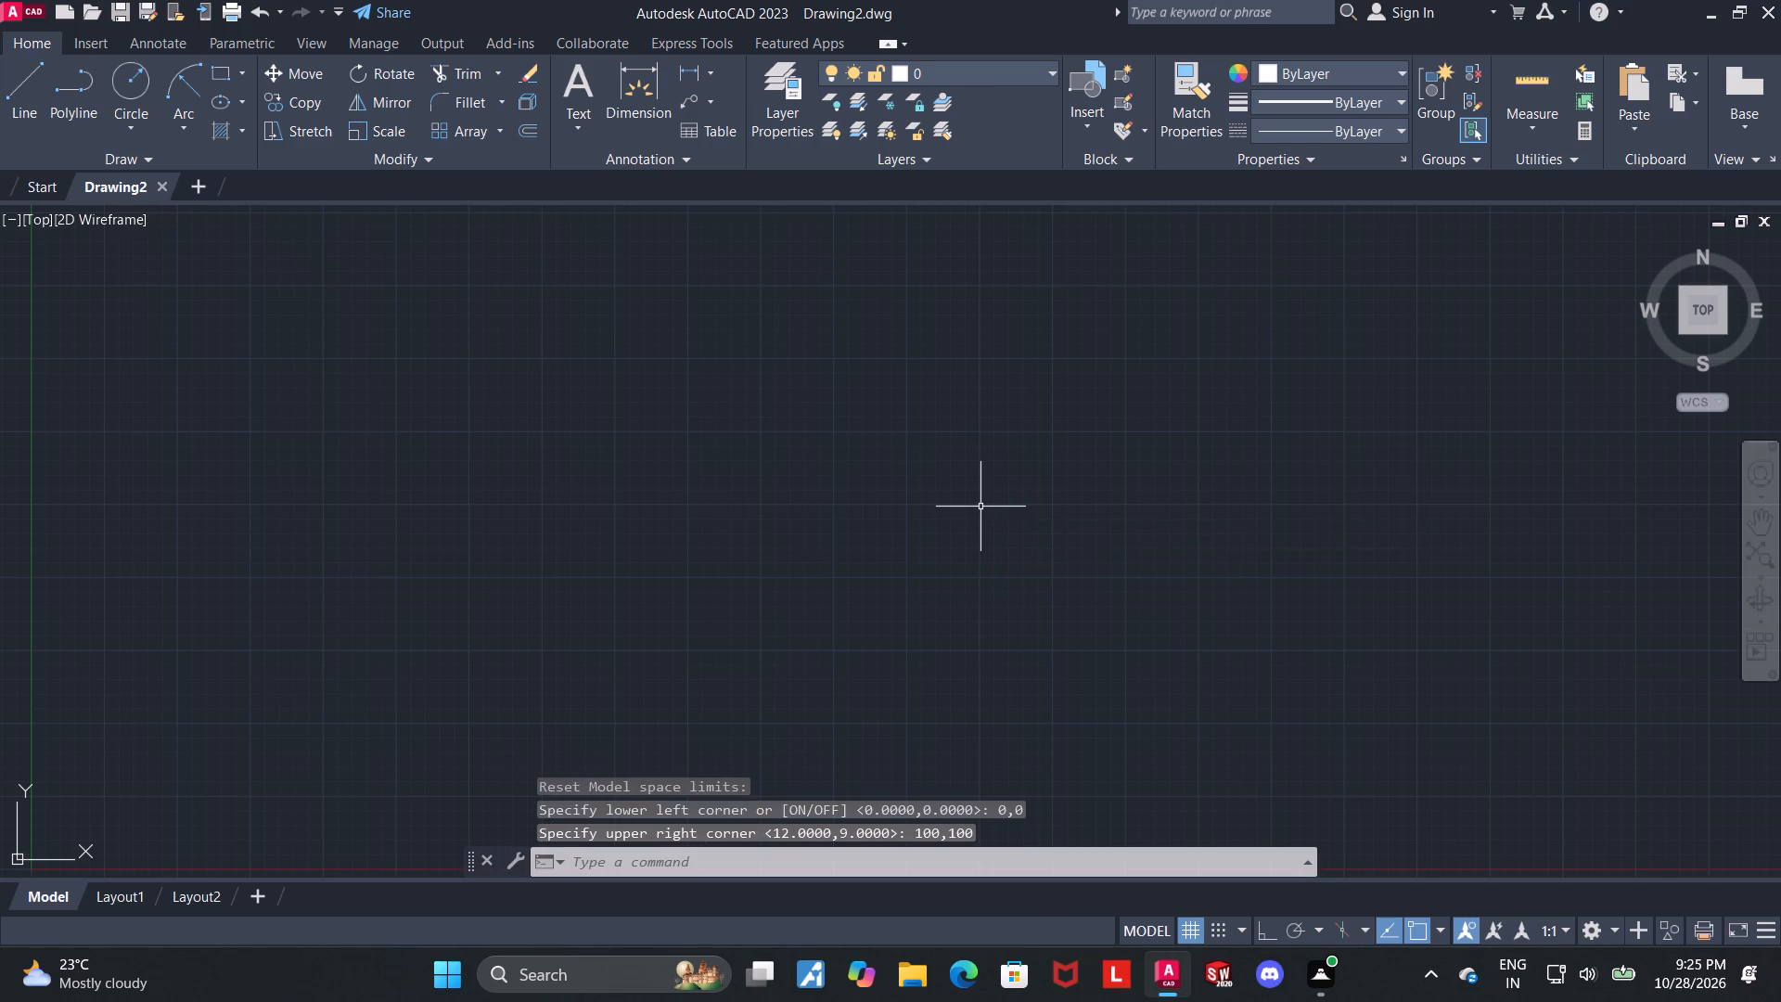
Draw a 63.5-unit horizontal line to the right, continued by a 54-unit vertical line upward from its right end, with Ortho on.
{"action": "scroll", "coordinate": [980, 507], "scroll_direction": "down", "scroll_amount": 1}
{"action": "middle_click_drag", "start_coordinate": [978, 513], "coordinate": [712, 579]}
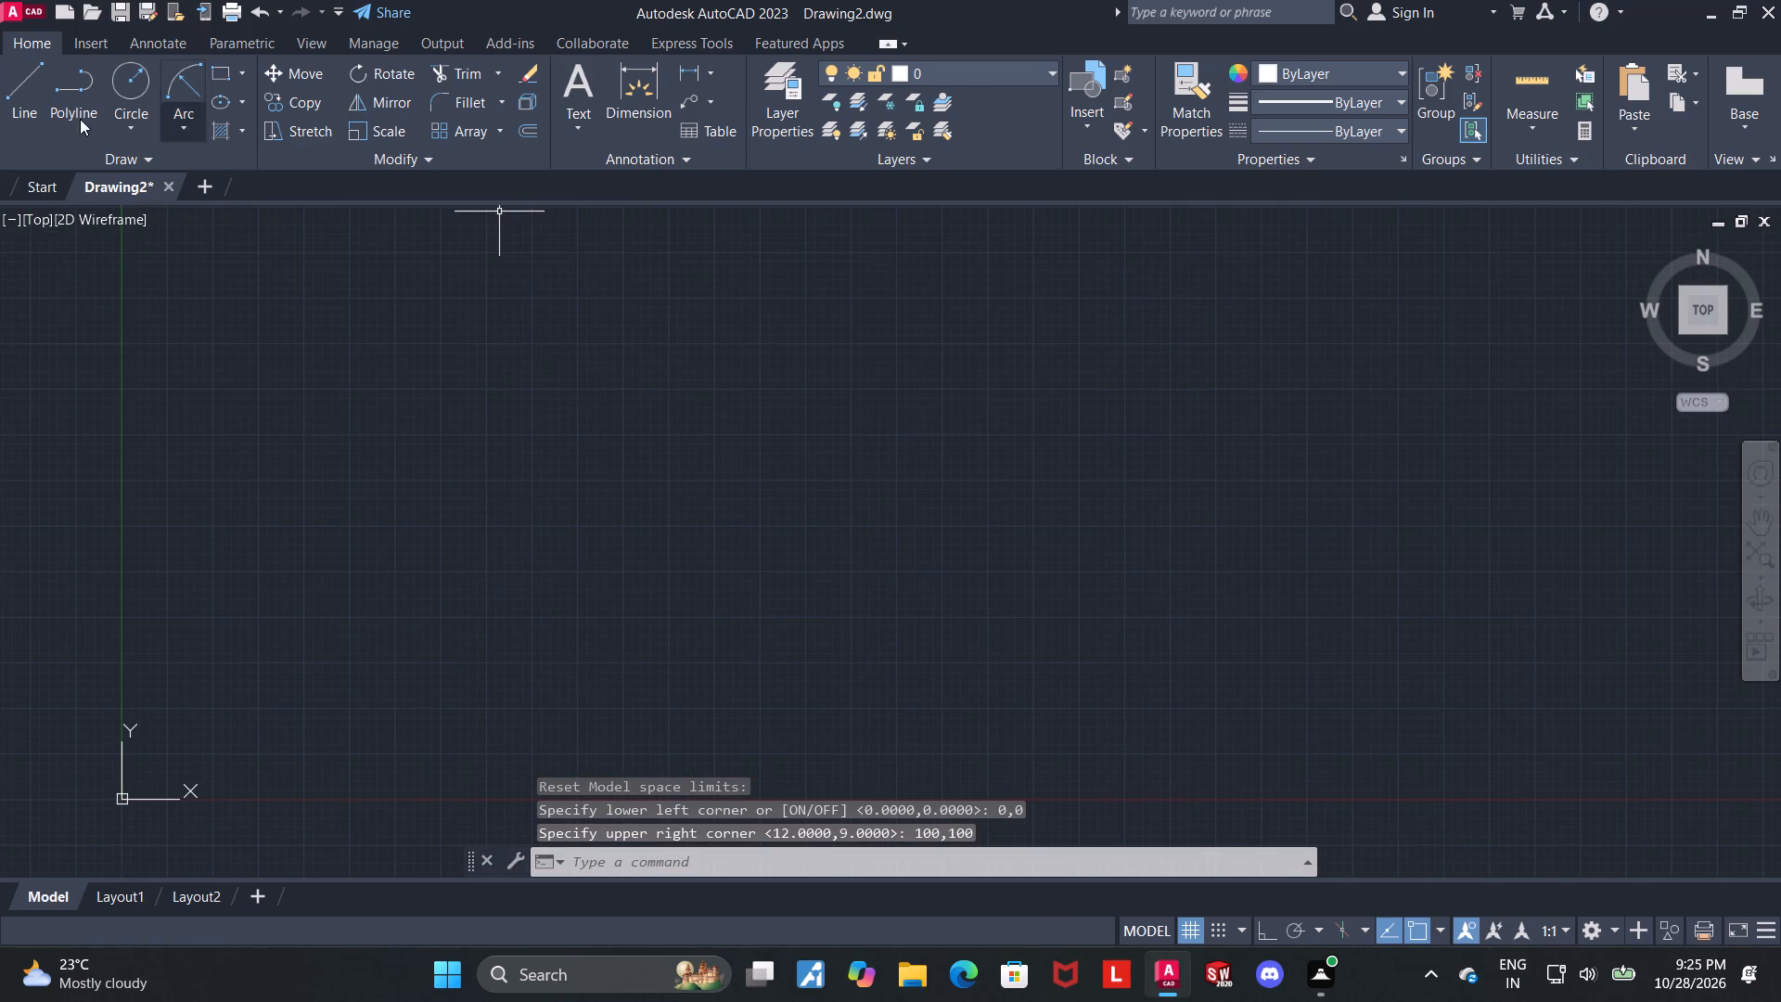
{"action": "left_click", "coordinate": [11, 94]}
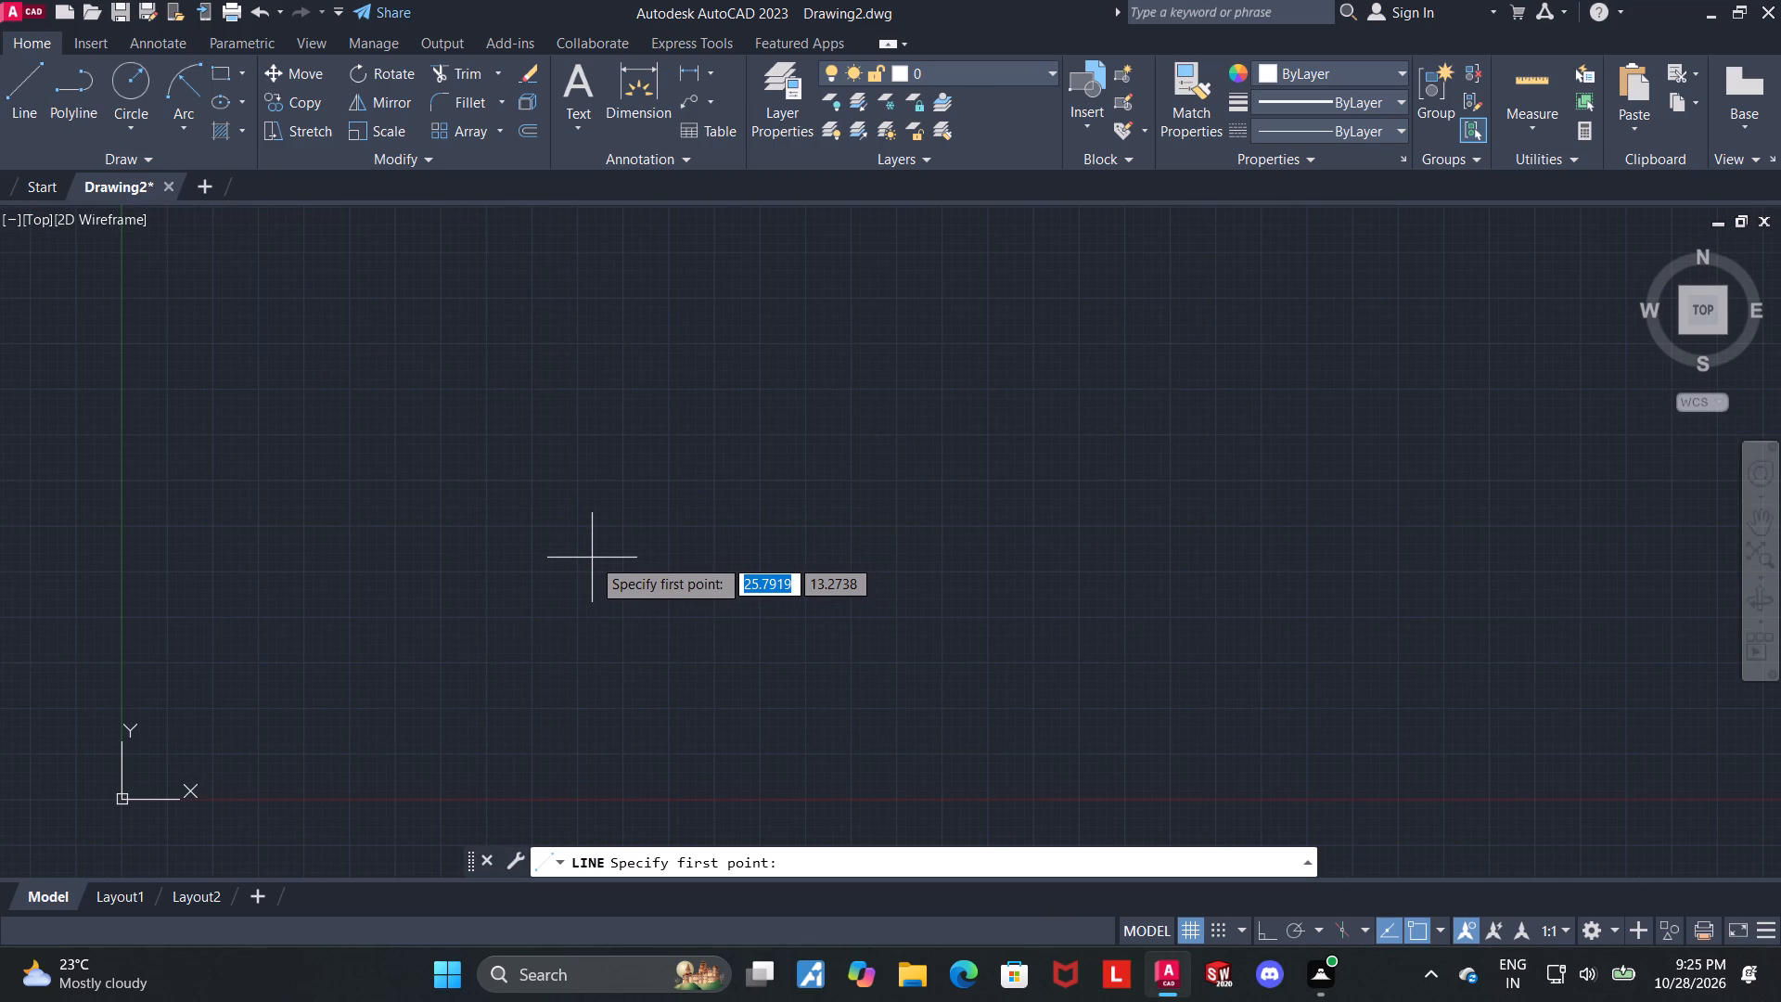
{"action": "left_click", "coordinate": [592, 558]}
{"action": "key", "text": "F8"}
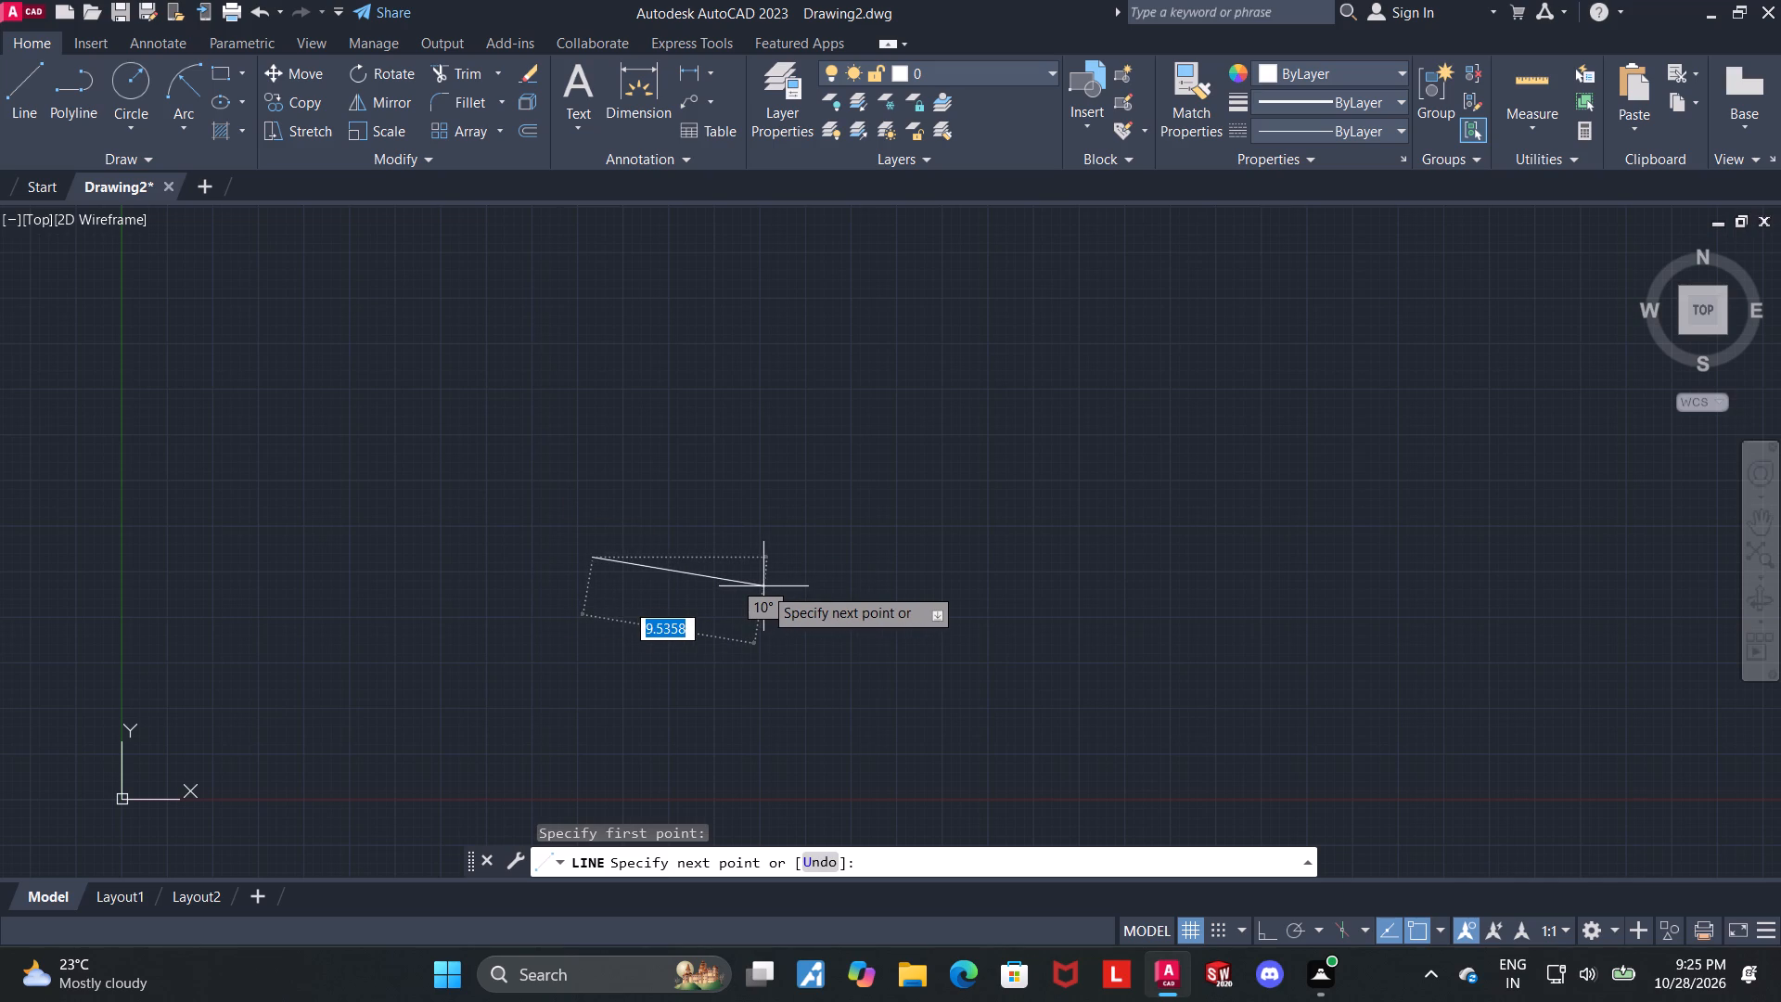
{"action": "type", "text": "63.5"}
{"action": "key", "text": "Return"}
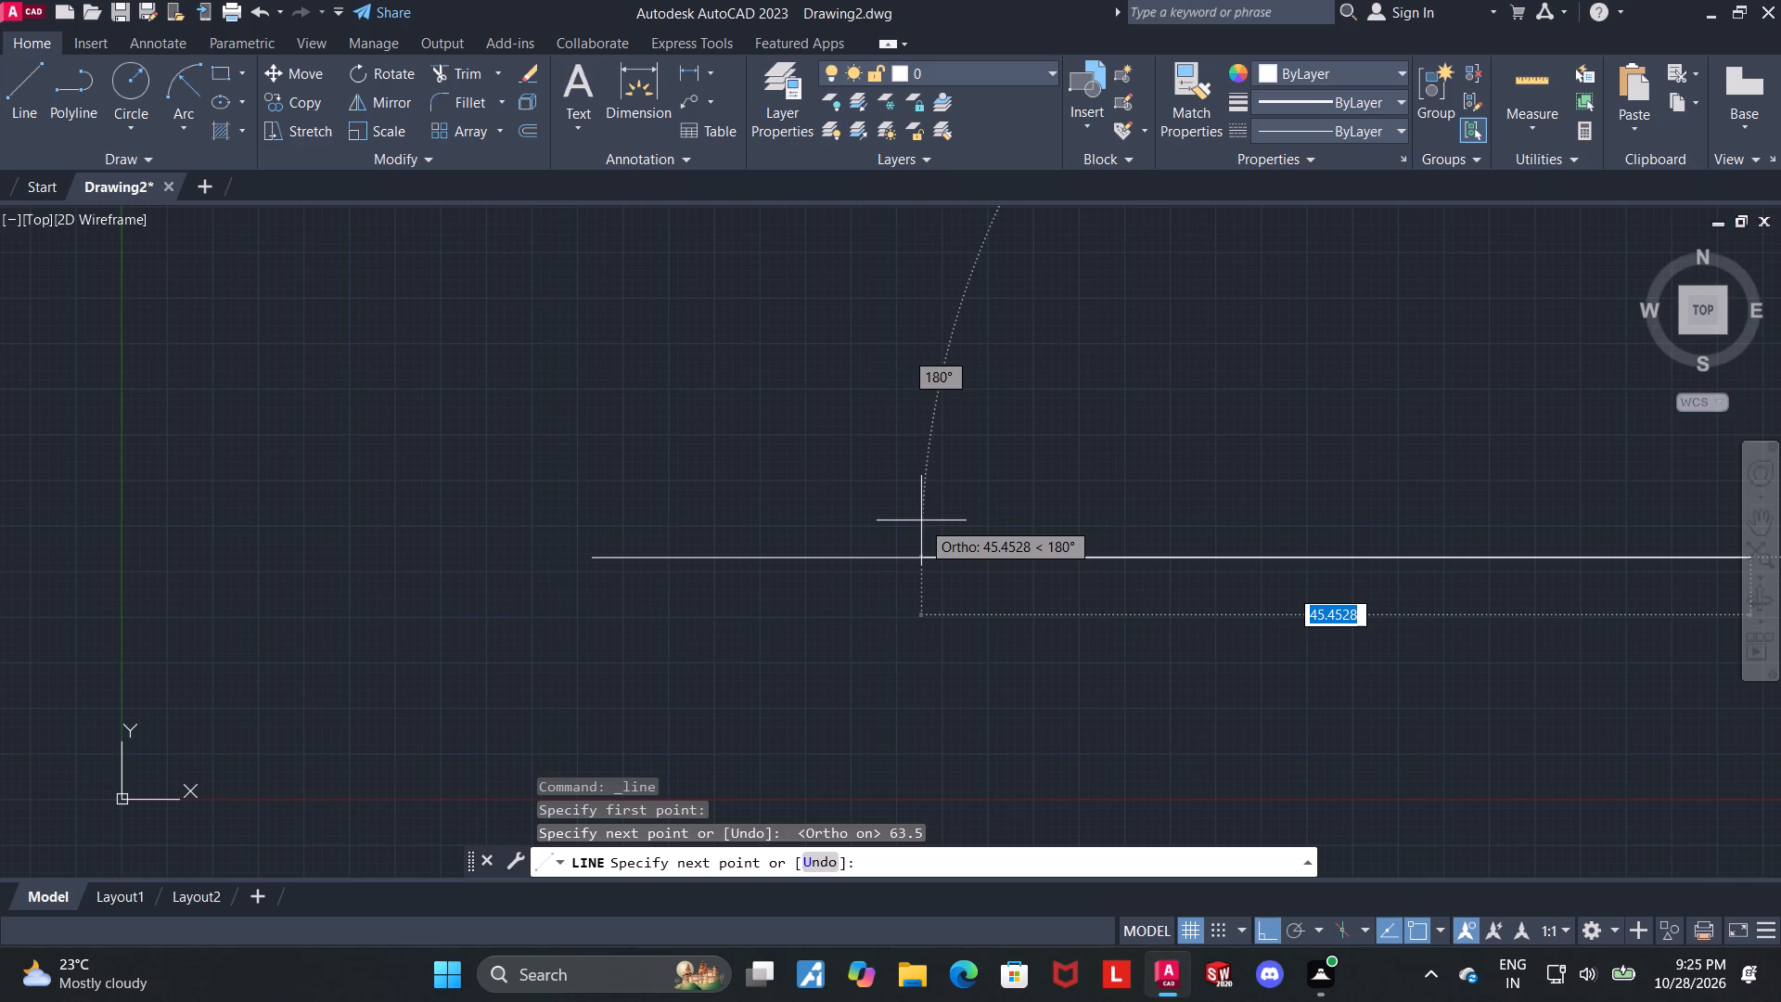
{"action": "scroll", "coordinate": [1068, 454], "scroll_direction": "down", "scroll_amount": 1}
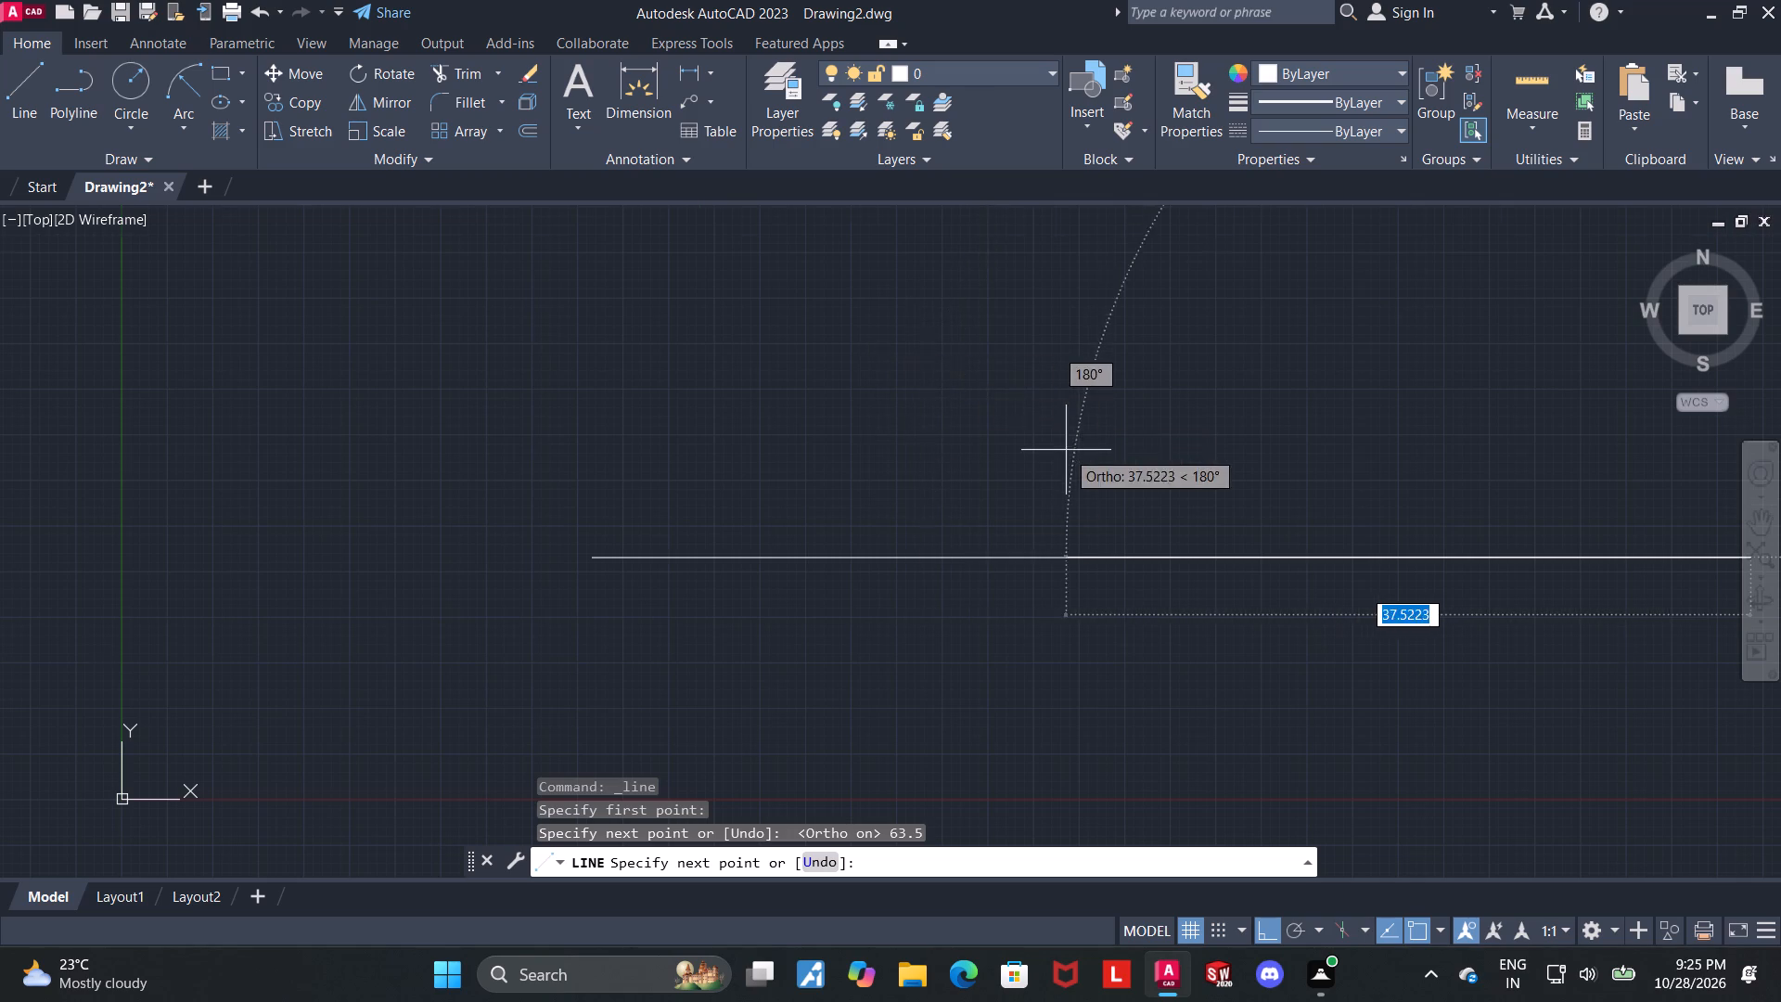
{"action": "scroll", "coordinate": [1068, 454], "scroll_direction": "down", "scroll_amount": 1}
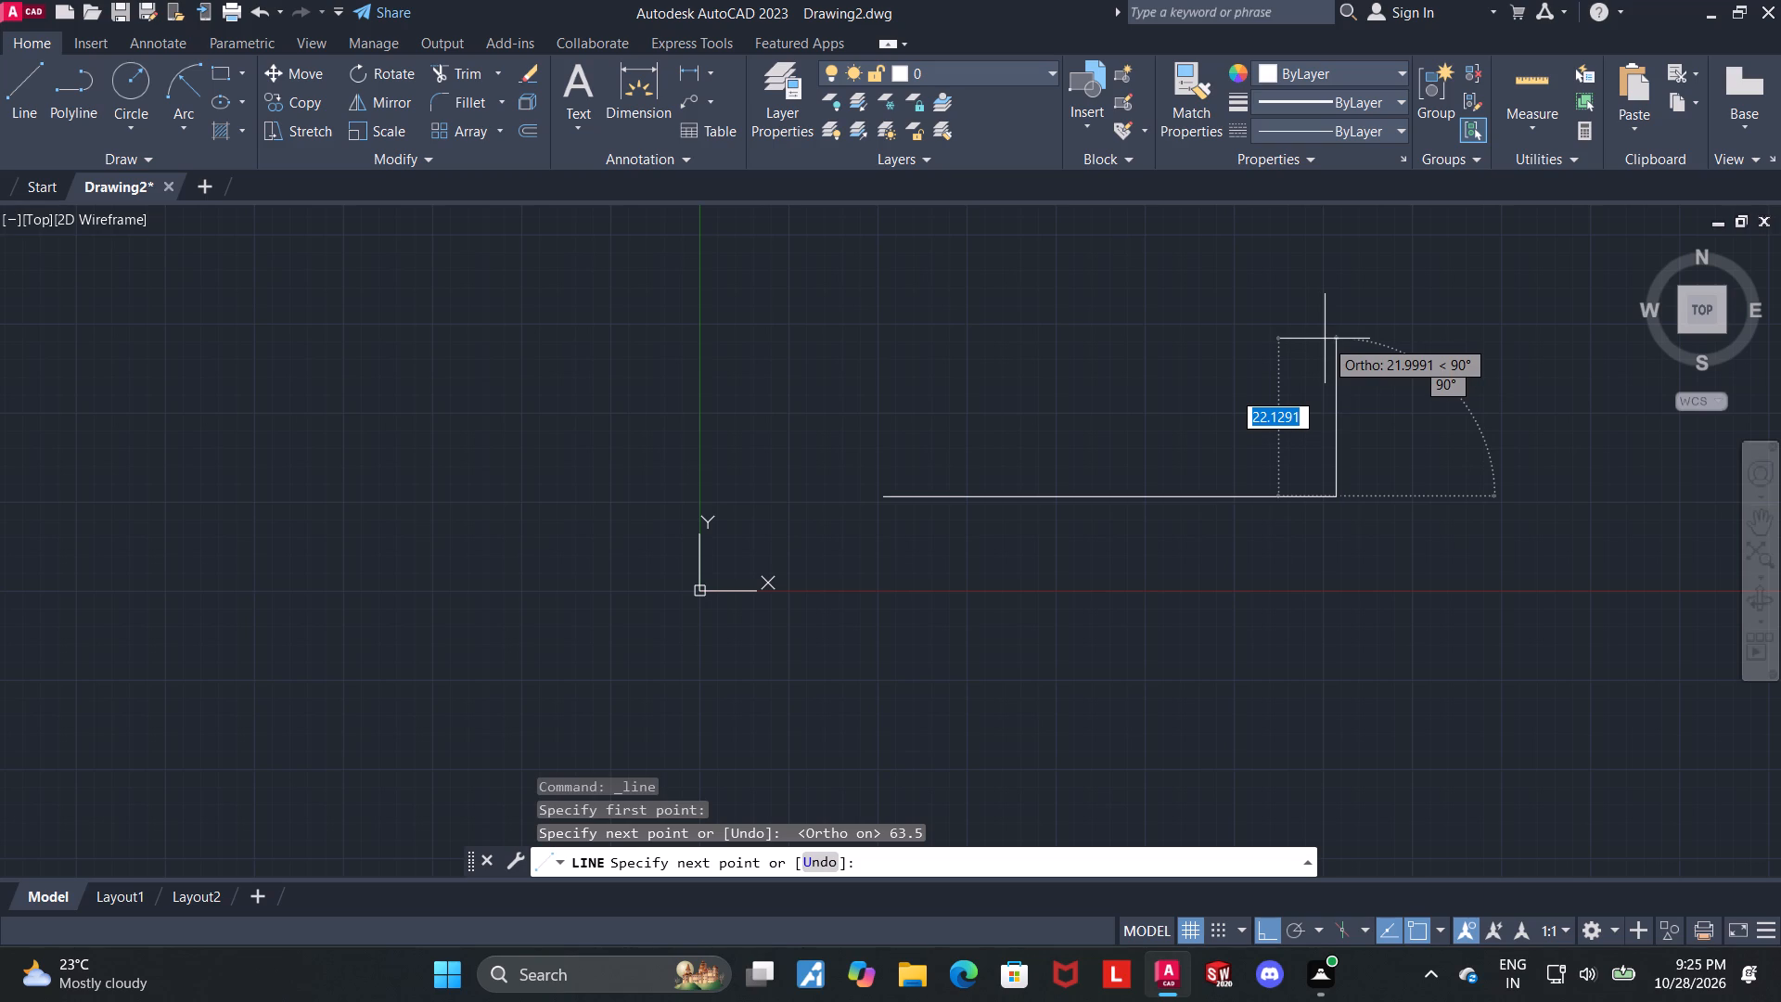
{"action": "key", "text": "5"}
{"action": "key", "text": "4"}
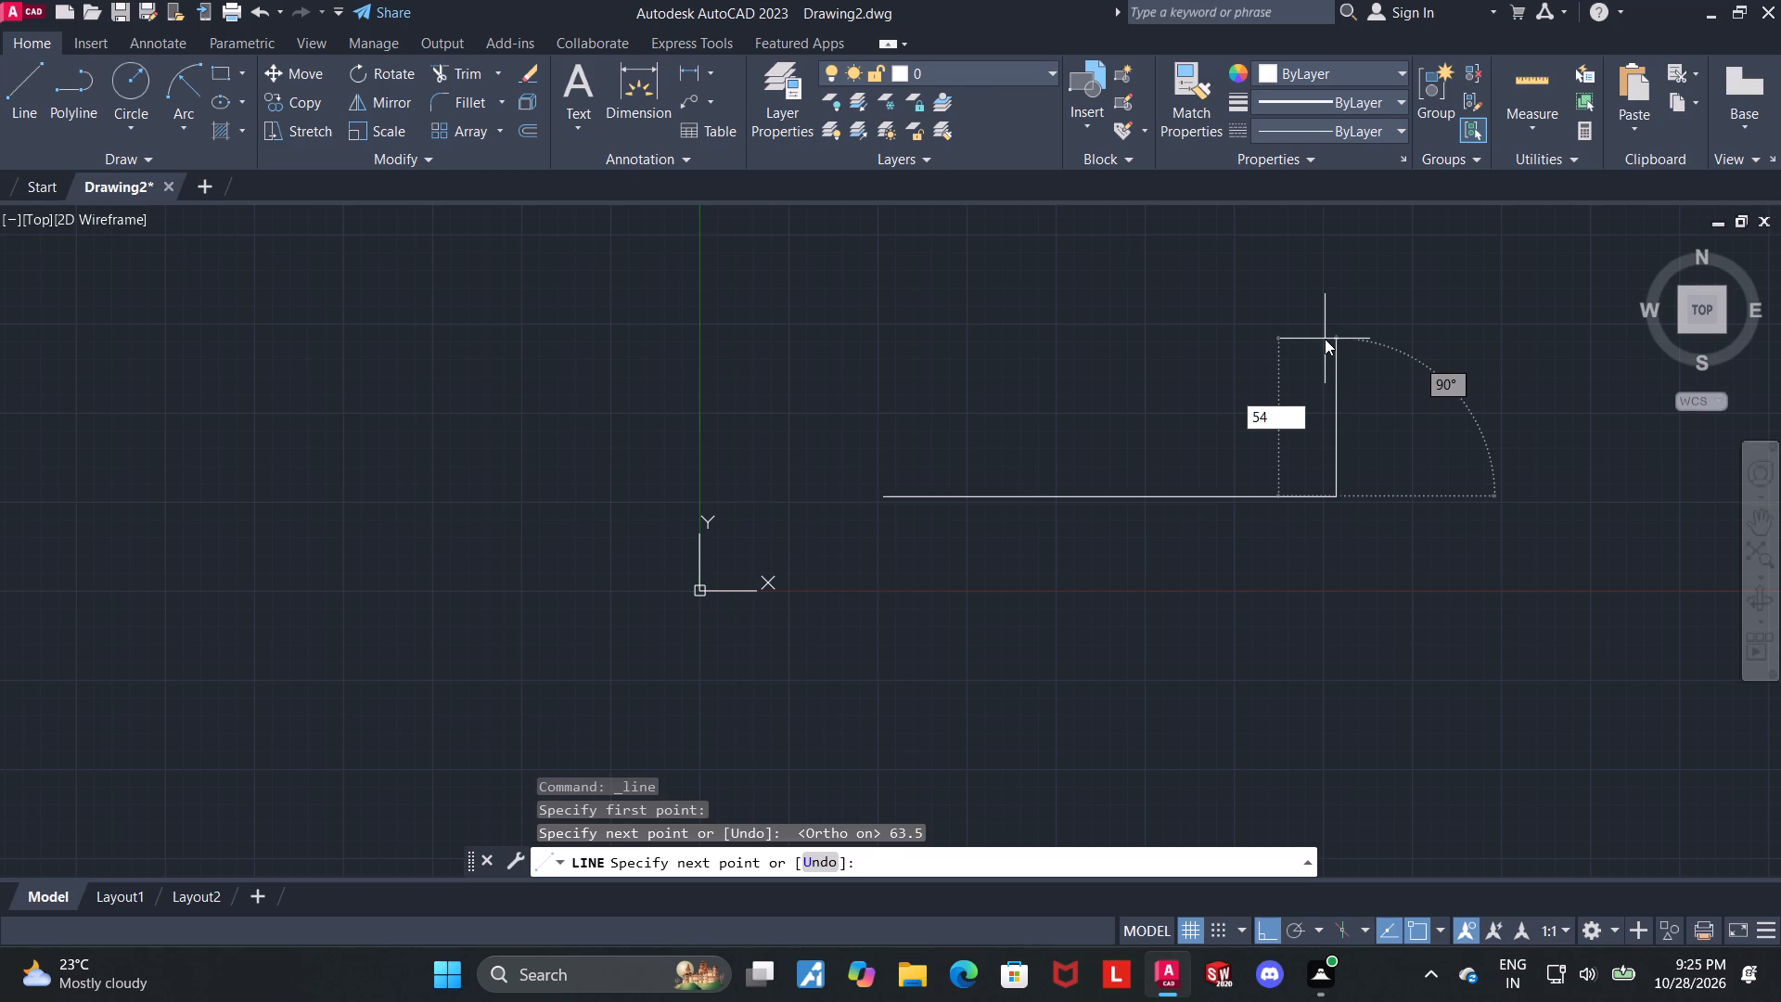
{"action": "key", "text": "Return"}
{"action": "key", "text": "Escape"}
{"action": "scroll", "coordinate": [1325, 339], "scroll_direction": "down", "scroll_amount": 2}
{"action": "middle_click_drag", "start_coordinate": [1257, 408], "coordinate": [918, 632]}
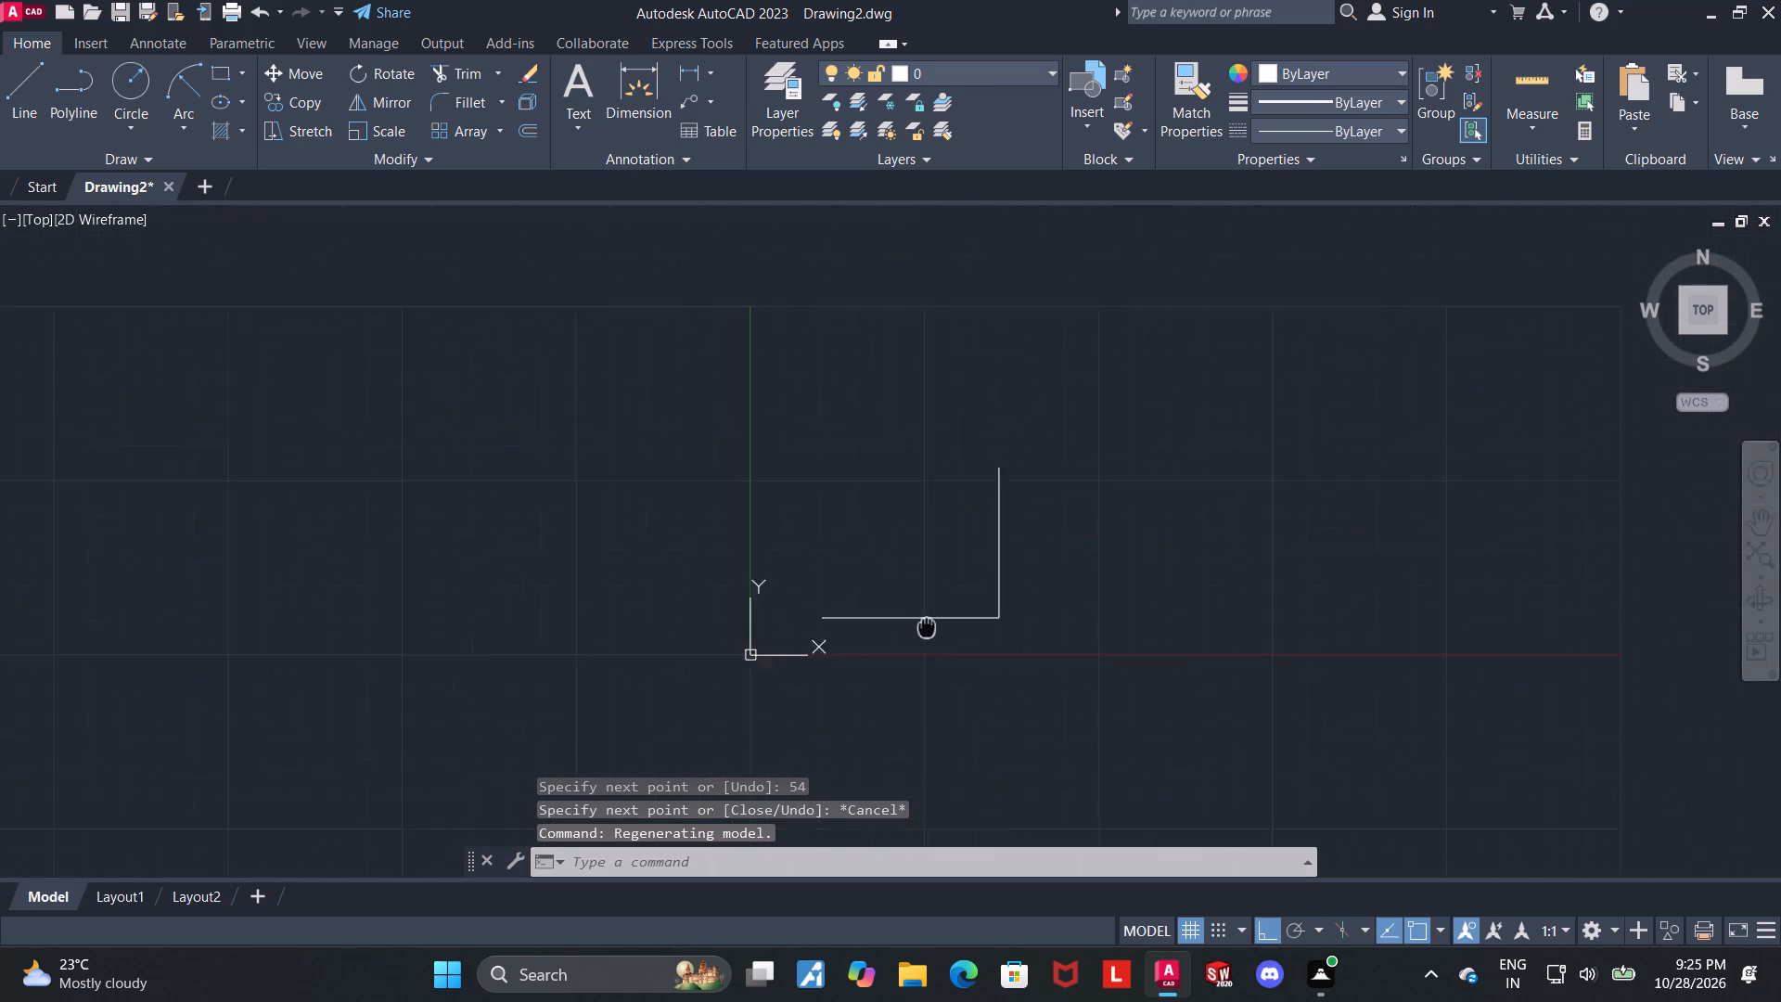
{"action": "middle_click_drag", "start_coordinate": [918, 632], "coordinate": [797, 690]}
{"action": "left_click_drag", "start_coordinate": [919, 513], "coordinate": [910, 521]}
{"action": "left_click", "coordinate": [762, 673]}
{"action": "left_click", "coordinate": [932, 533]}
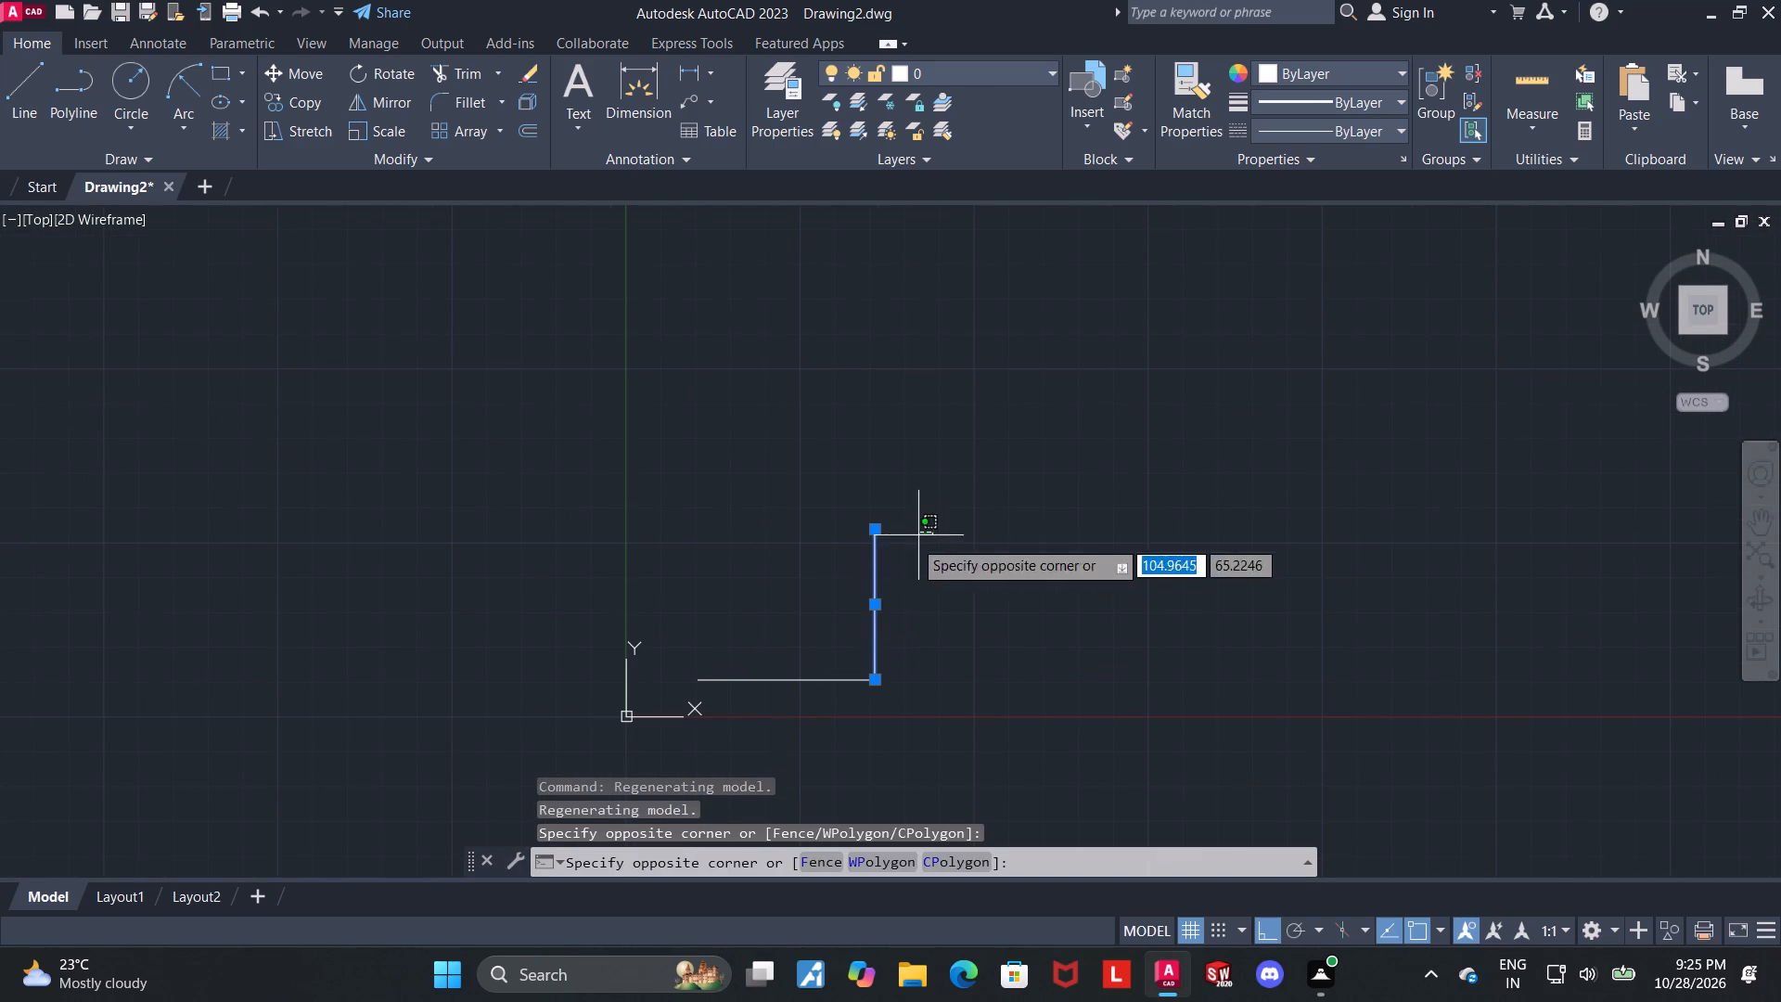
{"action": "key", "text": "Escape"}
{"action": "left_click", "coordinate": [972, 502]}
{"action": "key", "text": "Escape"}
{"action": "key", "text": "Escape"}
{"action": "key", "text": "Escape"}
Move both lines by their shared corner, with Ortho off, so the horizontal line's left end lies at about 226,137.
{"action": "left_click_drag", "start_coordinate": [1026, 499], "coordinate": [983, 526]}
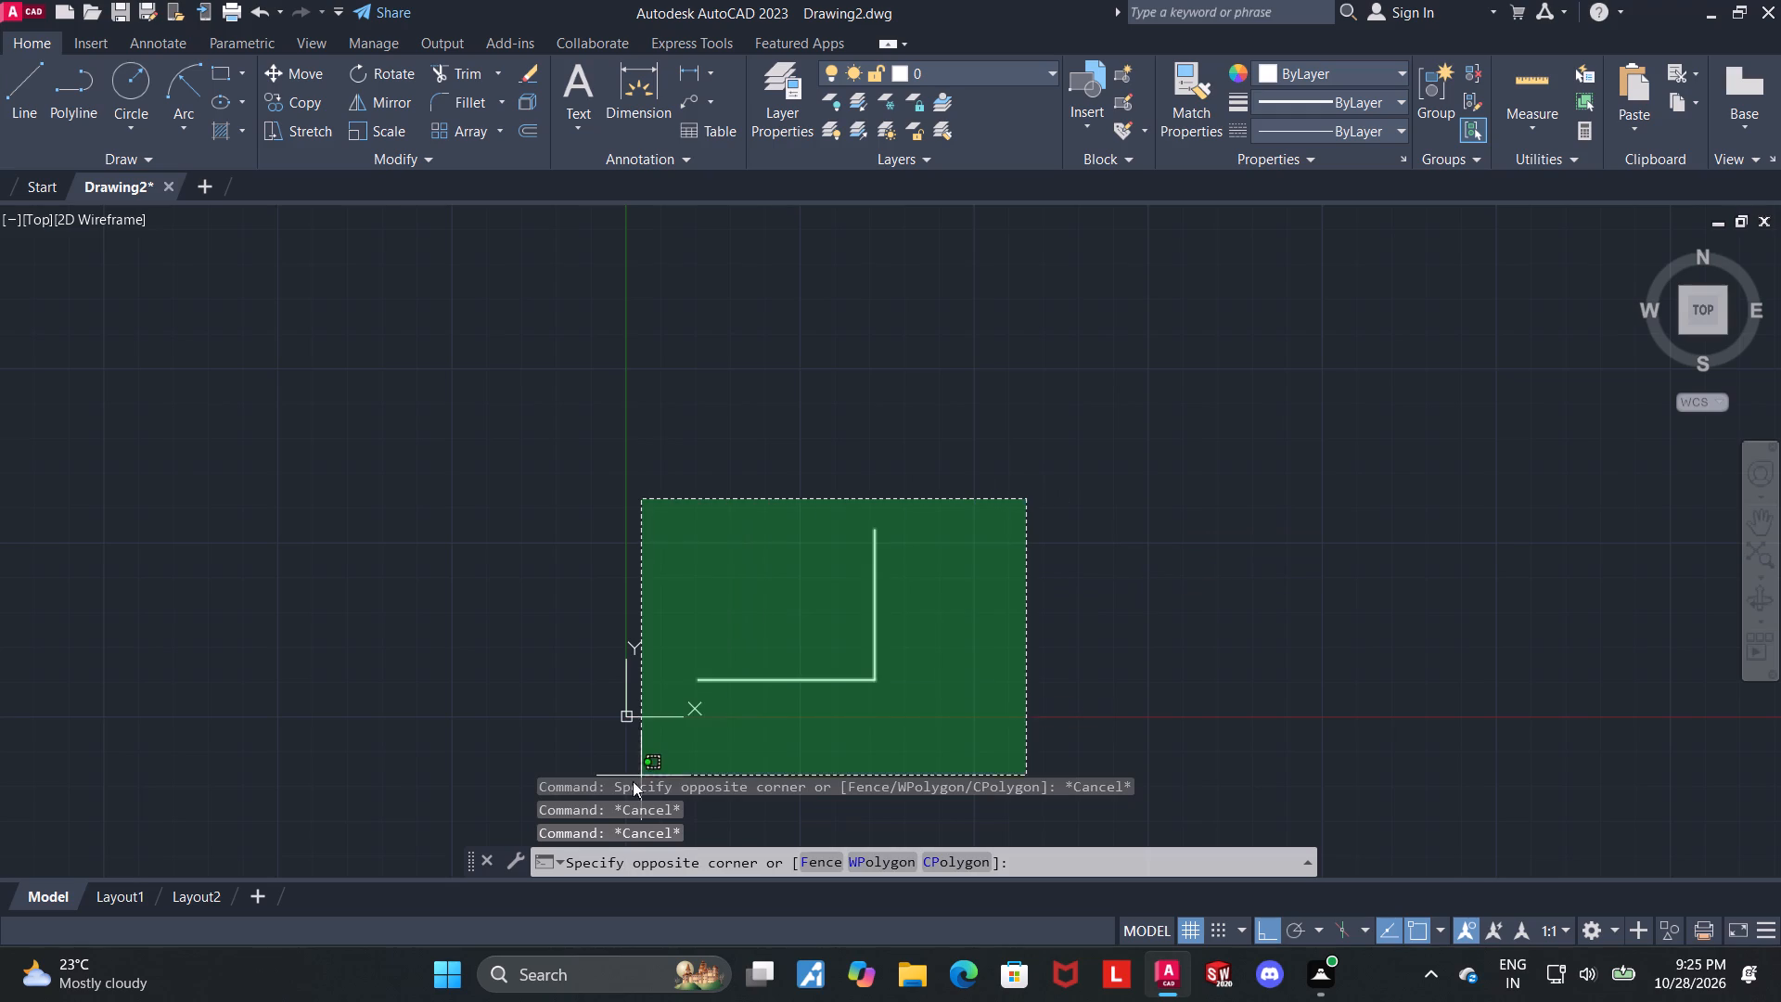
{"action": "left_click", "coordinate": [633, 781]}
{"action": "left_click", "coordinate": [677, 701]}
{"action": "left_click", "coordinate": [301, 68]}
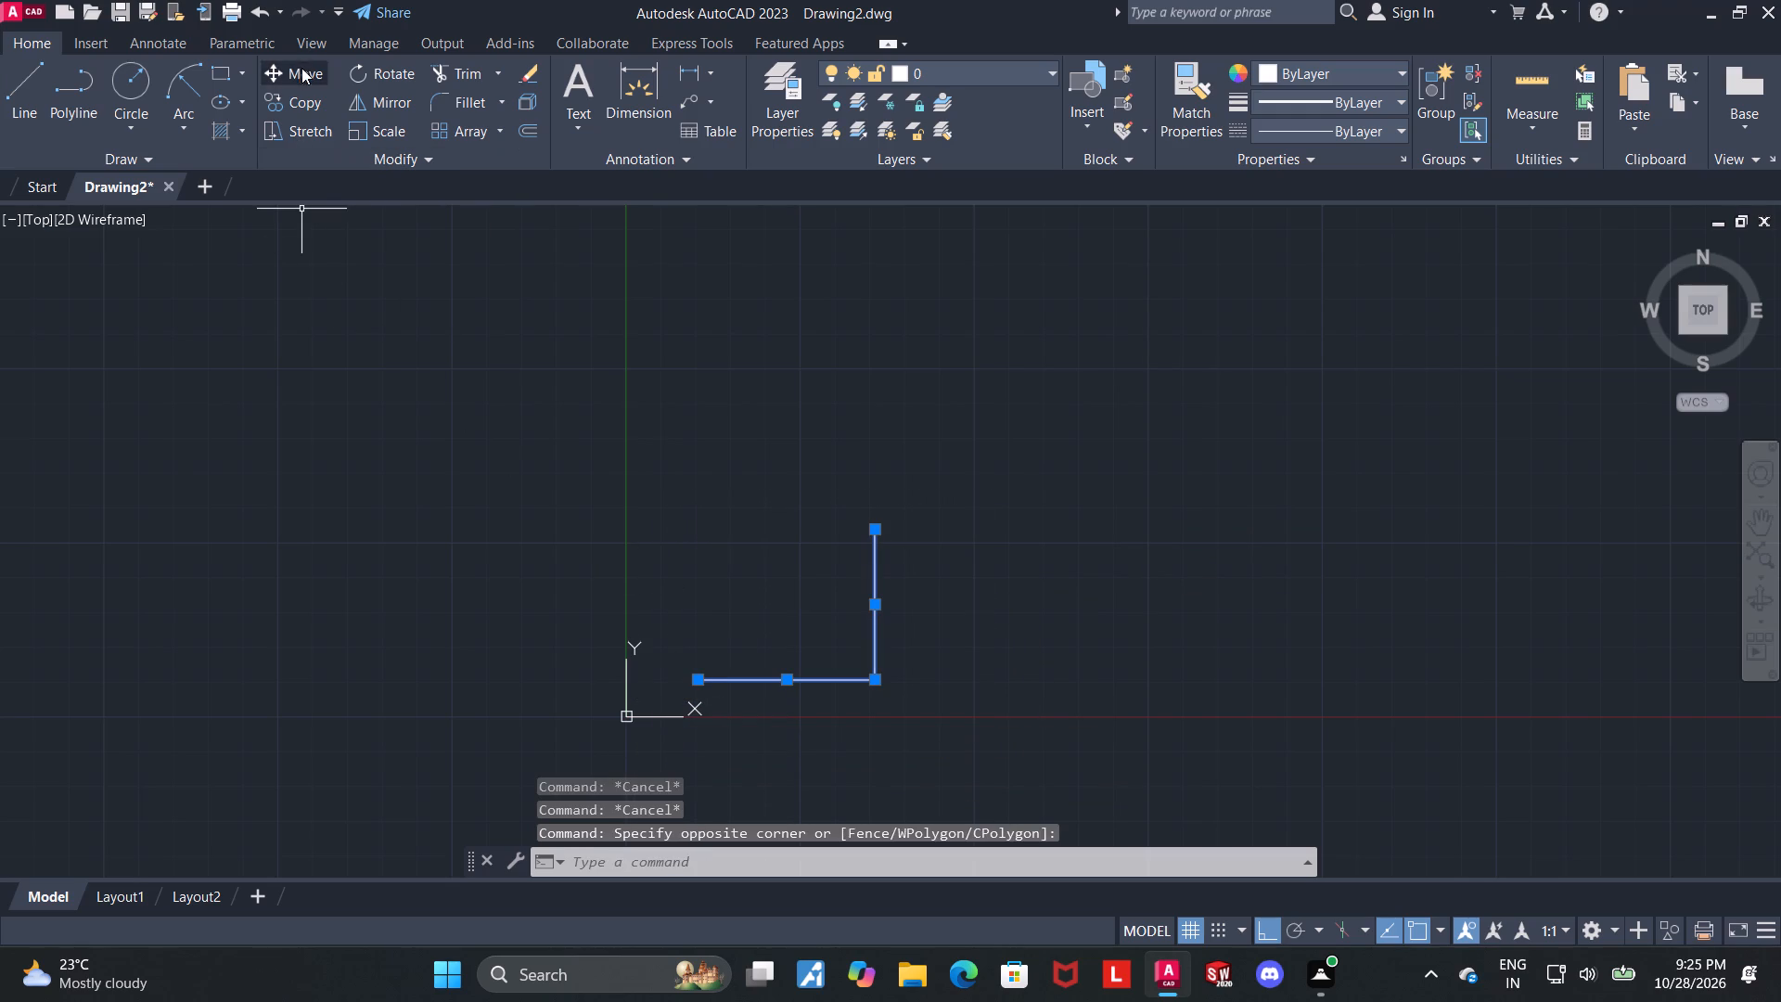
{"action": "left_click", "coordinate": [872, 684]}
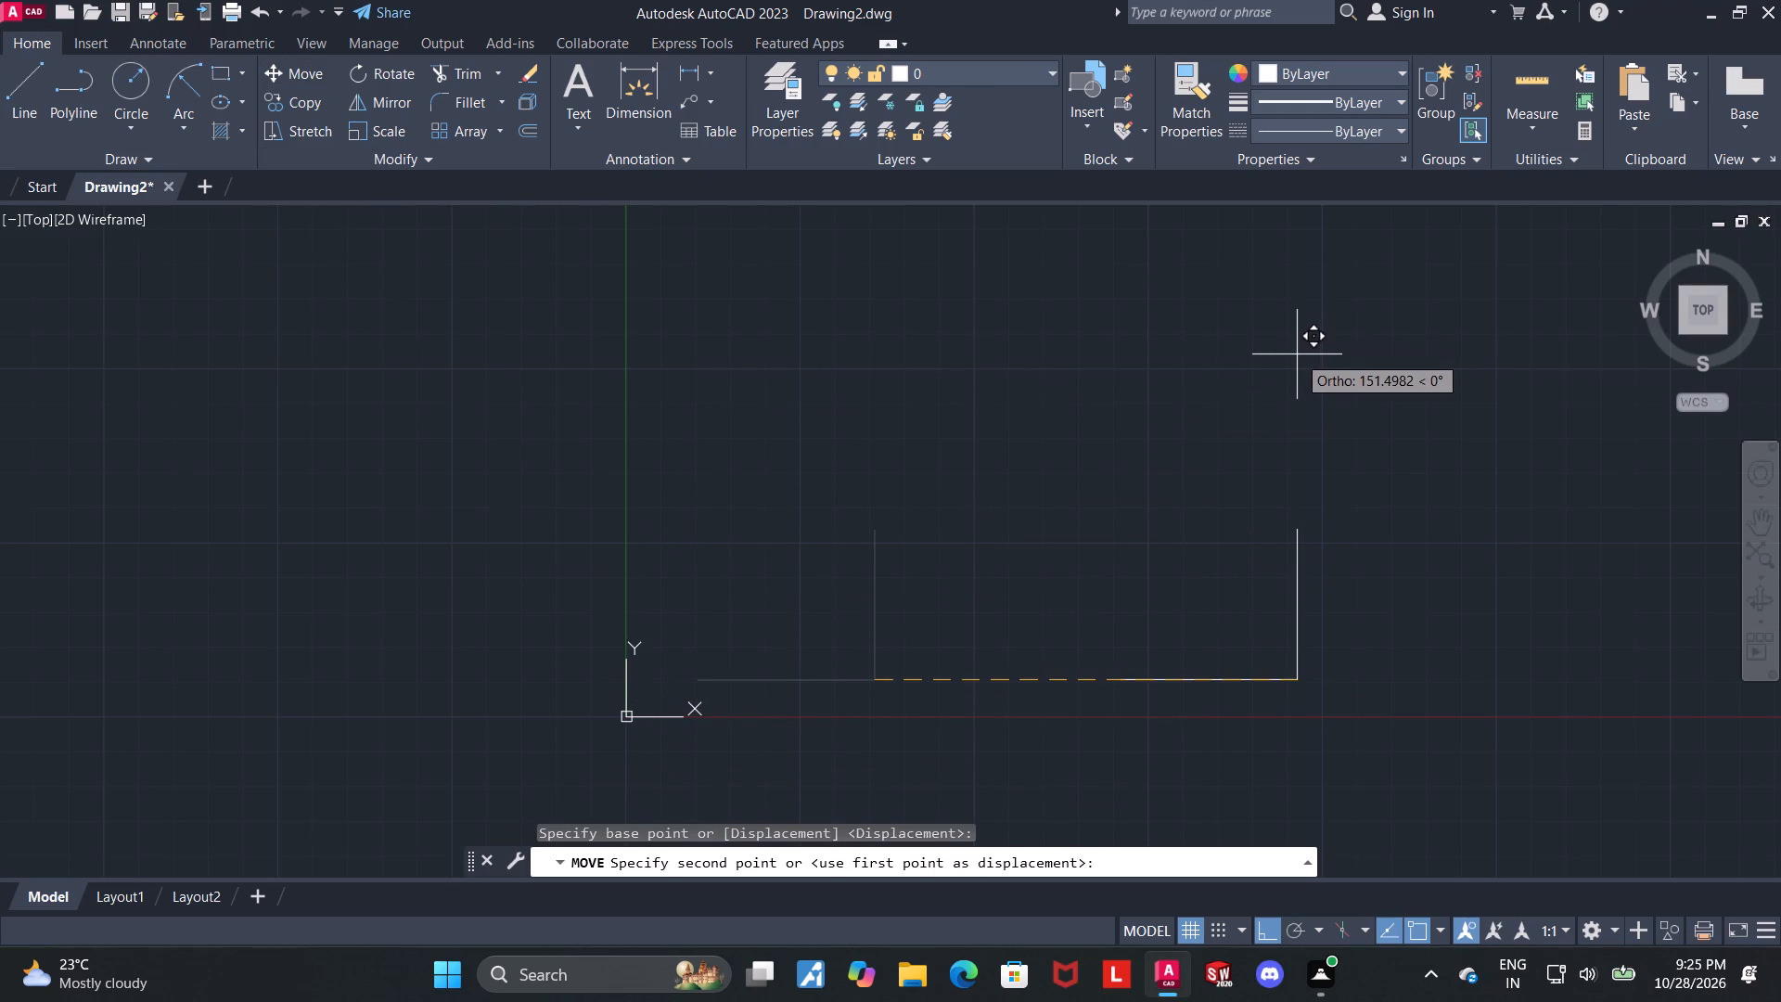
{"action": "key", "text": "F8"}
{"action": "left_click", "coordinate": [1433, 334]}
{"action": "key", "text": "Escape"}
Draw a circle of radius 16 centred on the left end of the horizontal line.
{"action": "middle_click_drag", "start_coordinate": [1513, 391], "coordinate": [1132, 584]}
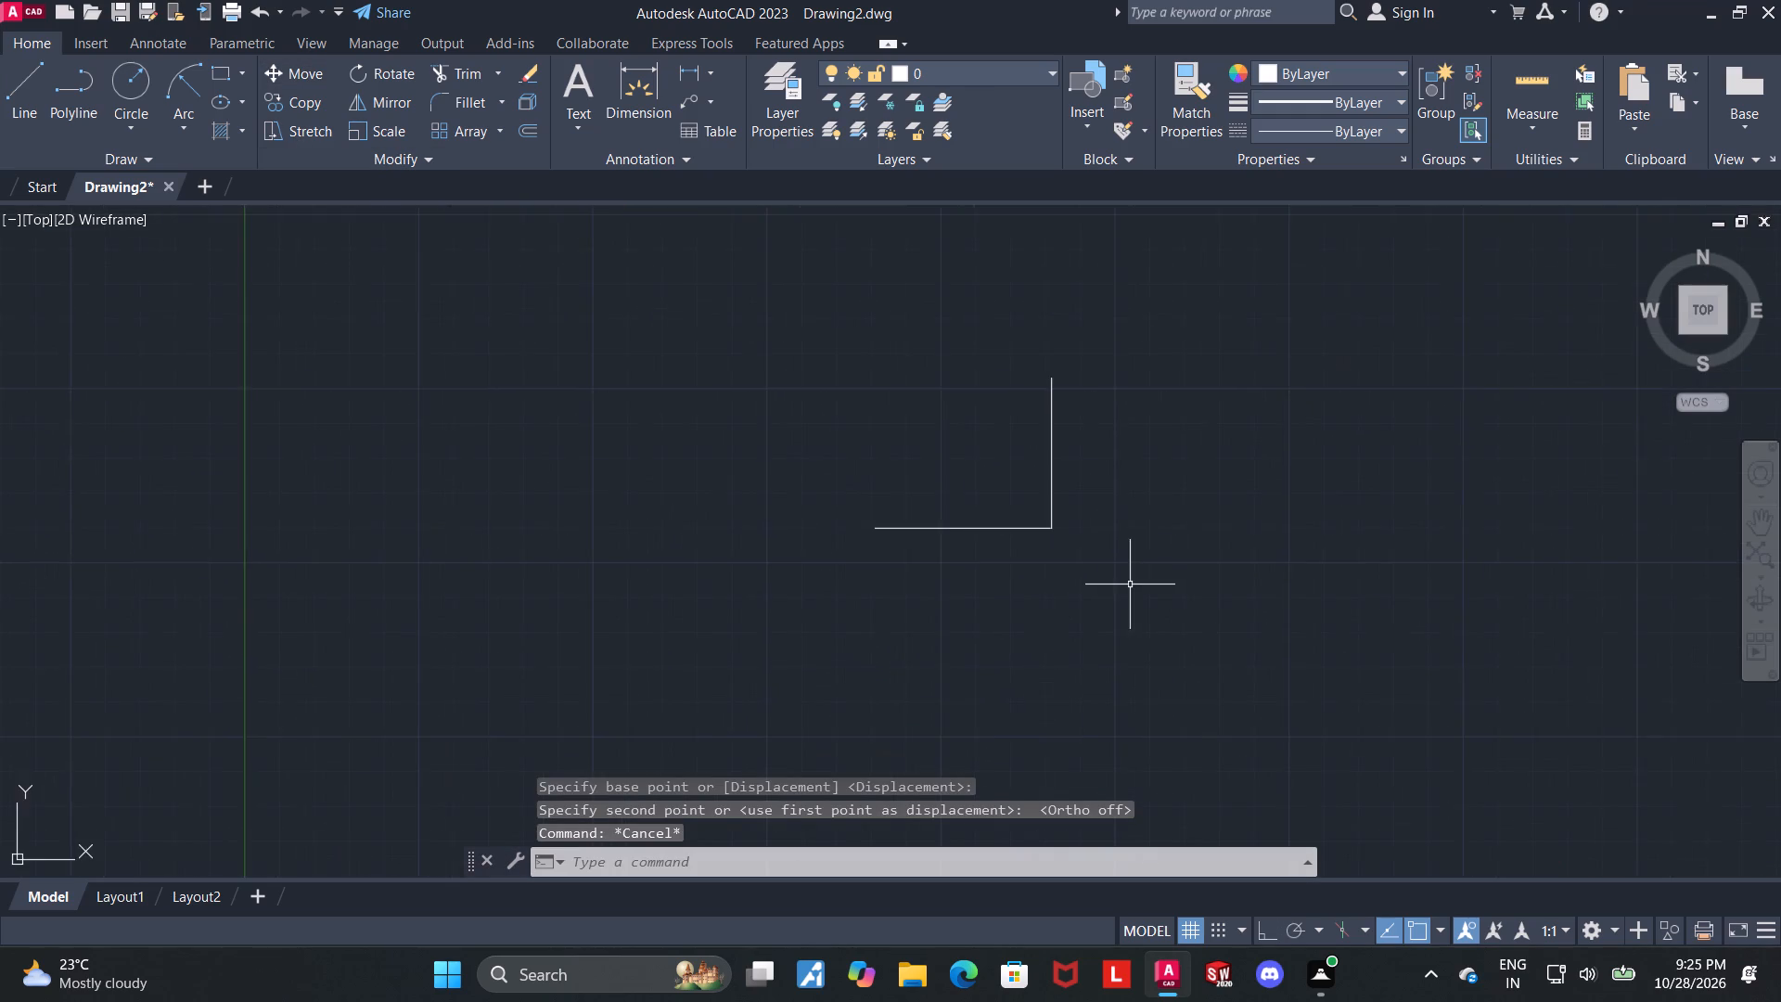
{"action": "scroll", "coordinate": [1136, 568], "scroll_direction": "down", "scroll_amount": 1}
{"action": "middle_click_drag", "start_coordinate": [1206, 539], "coordinate": [760, 477]}
{"action": "left_click", "coordinate": [128, 77]}
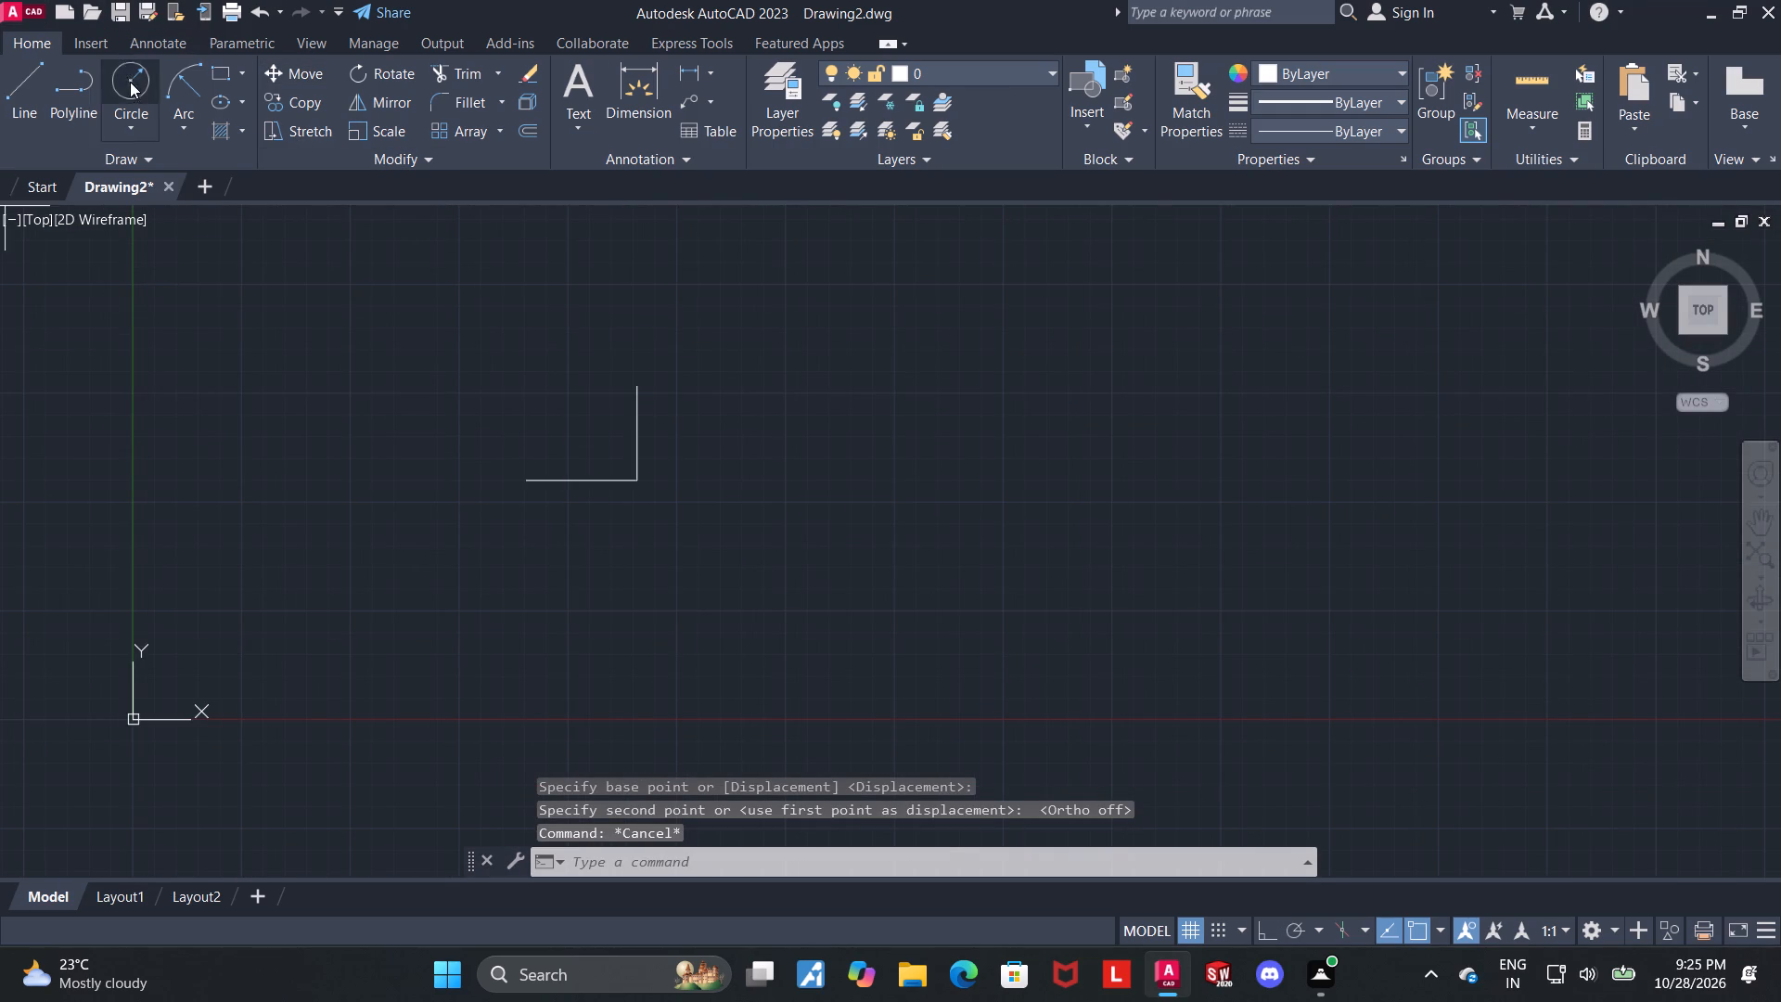
{"action": "middle_click_drag", "start_coordinate": [604, 467], "coordinate": [622, 509]}
{"action": "scroll", "coordinate": [621, 535], "scroll_direction": "up", "scroll_amount": 1}
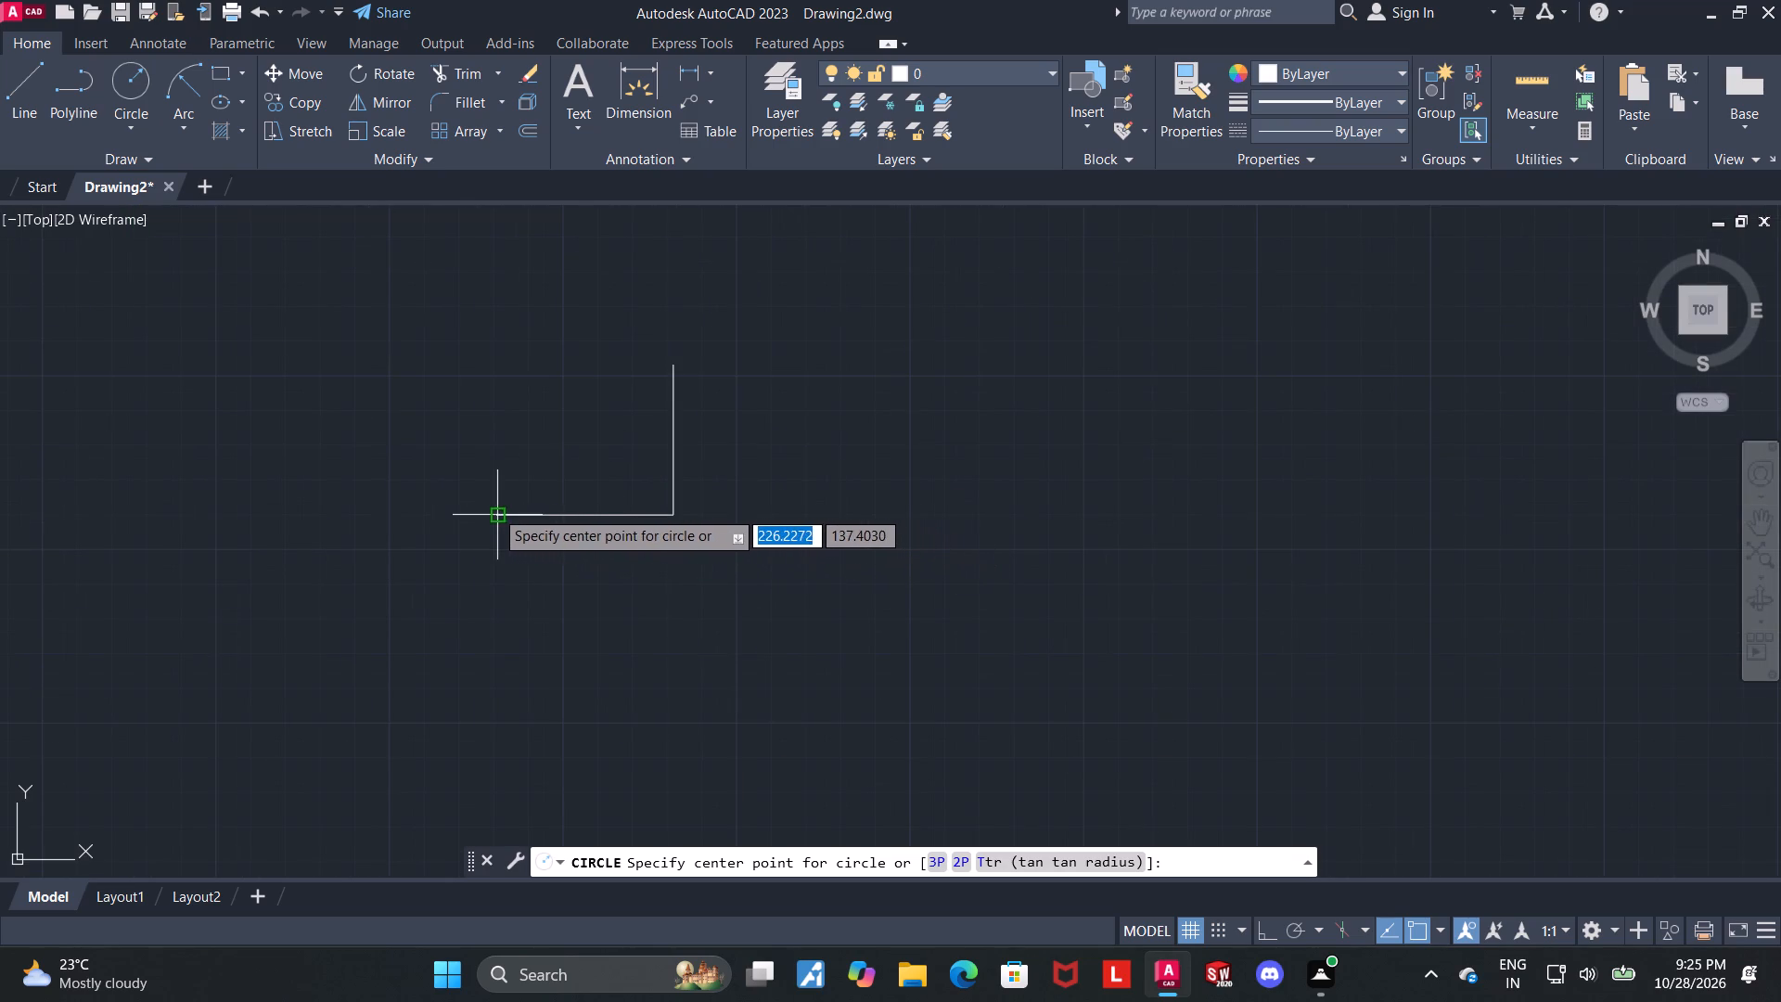
{"action": "left_click", "coordinate": [492, 509]}
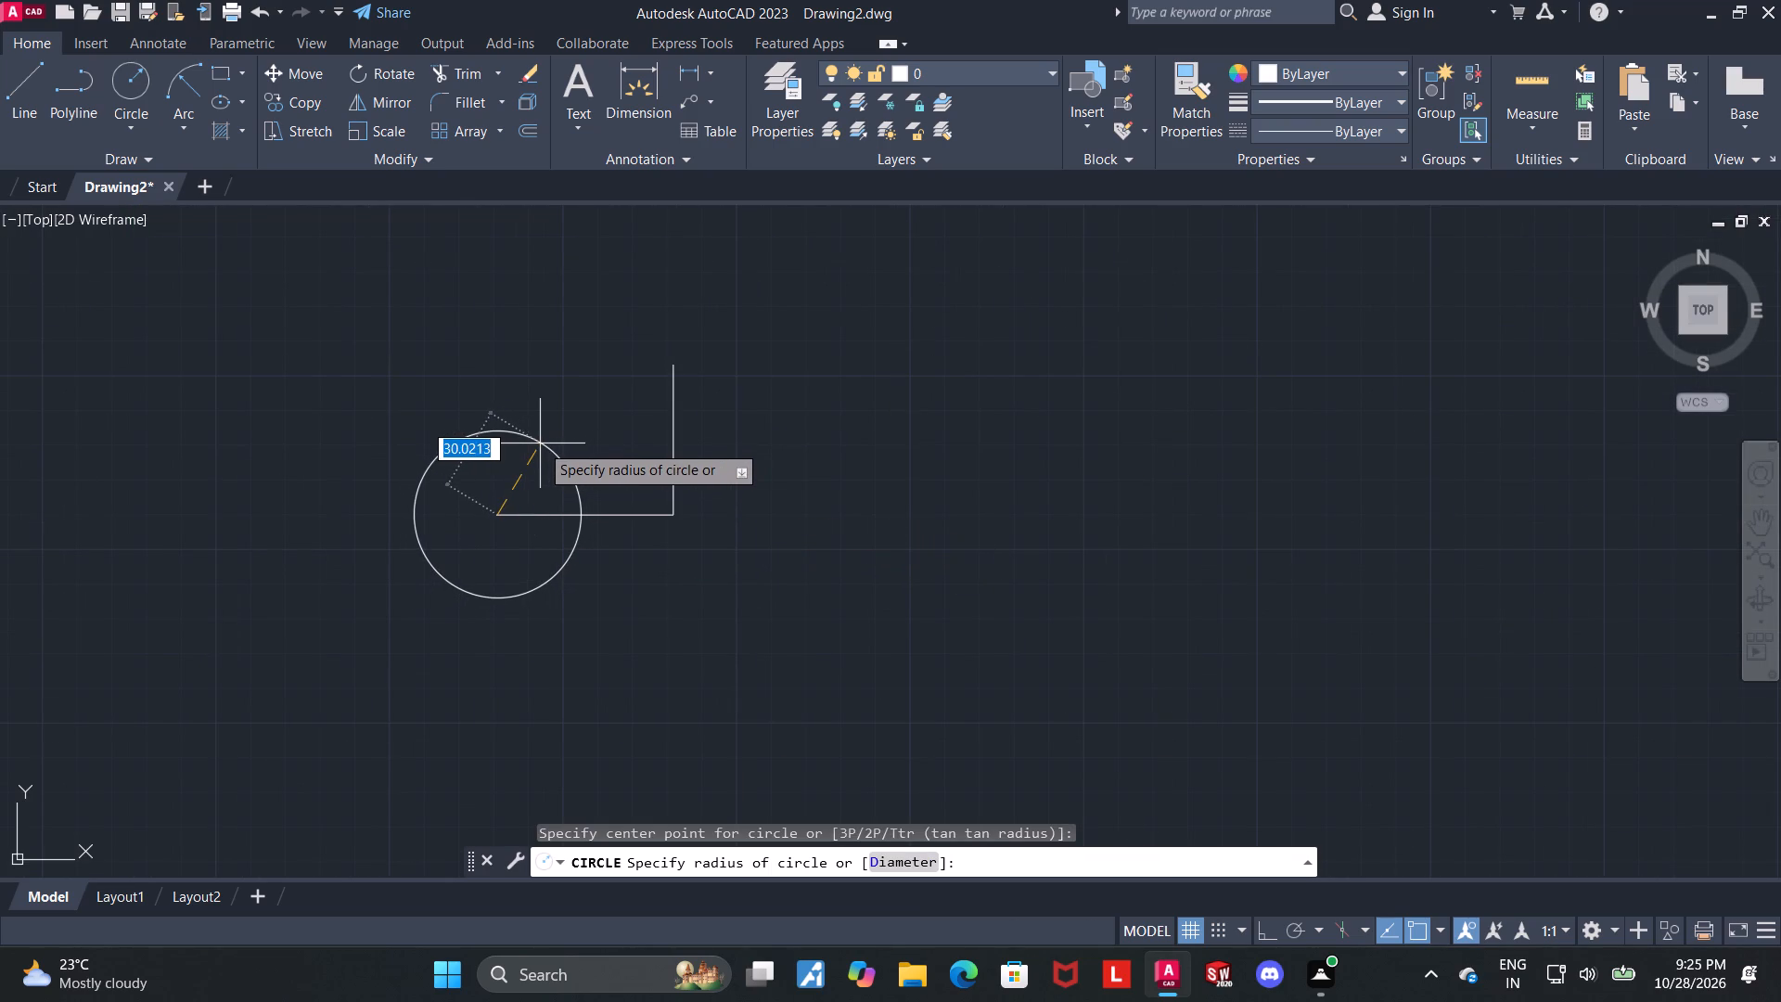
{"action": "type", "text": "16"}
{"action": "key", "text": "Return"}
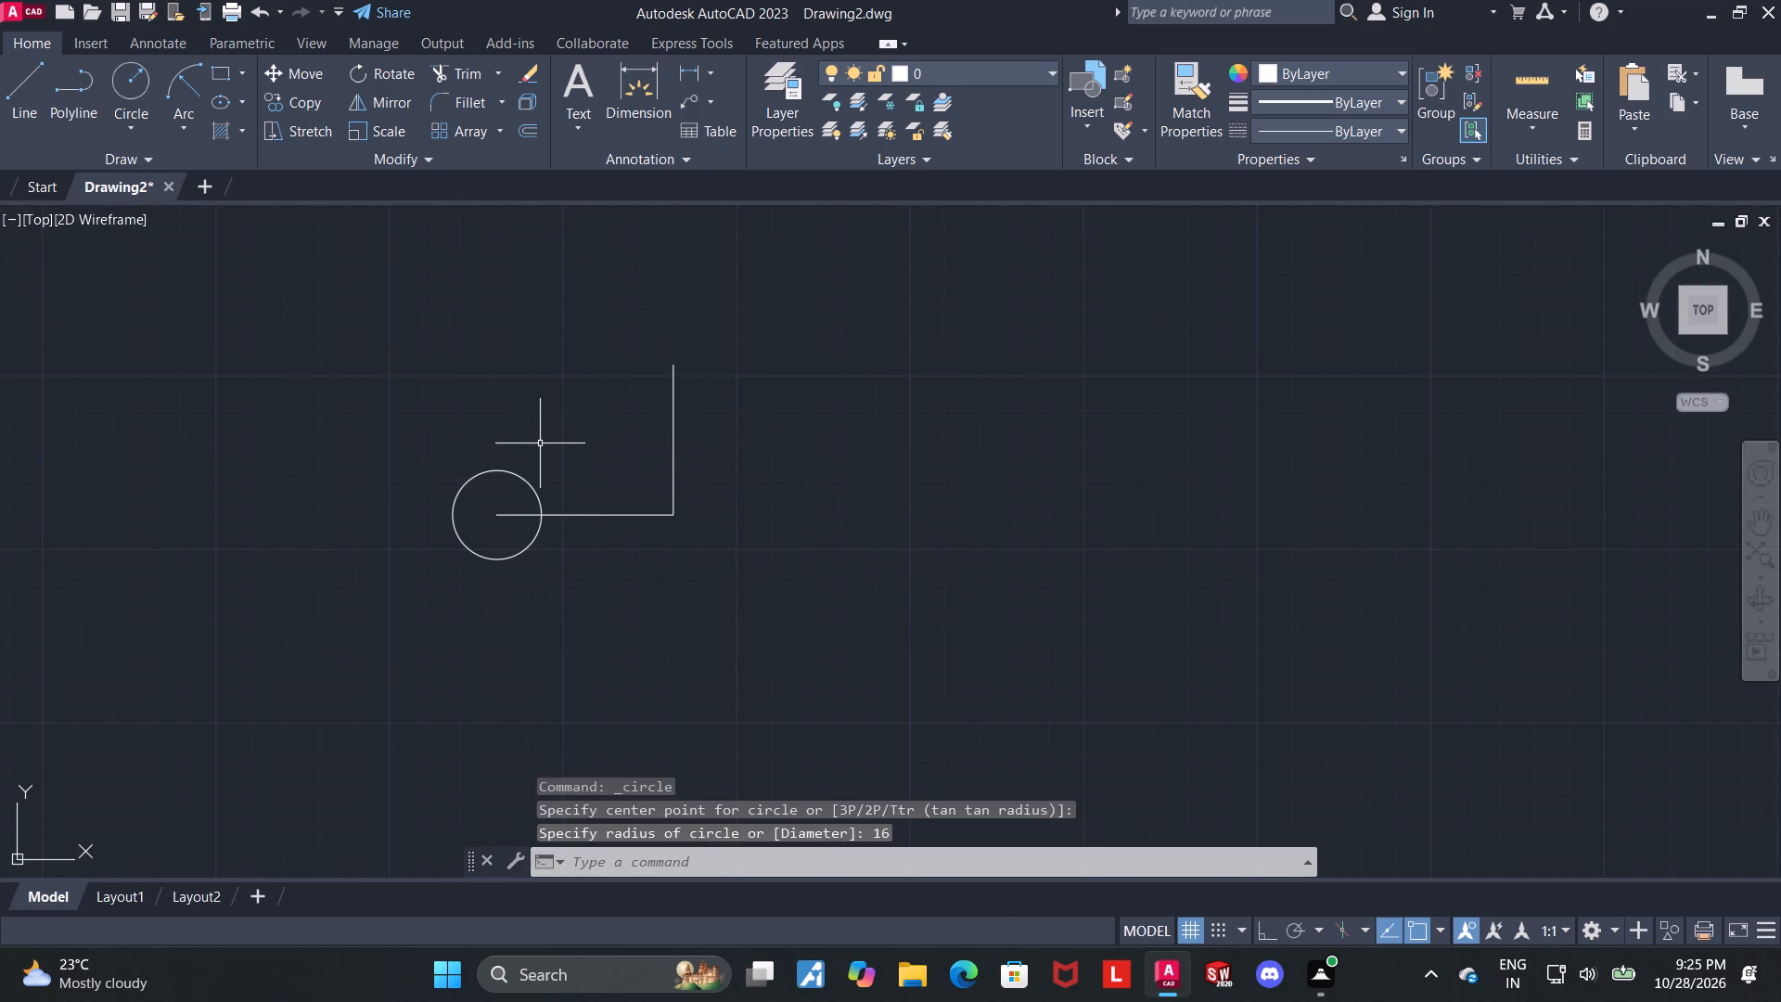
{"action": "key", "text": "Escape"}
Draw a concentric circle of radius 9.5 inside the radius 16 circle at the left end.
{"action": "scroll", "coordinate": [525, 488], "scroll_direction": "up", "scroll_amount": 1}
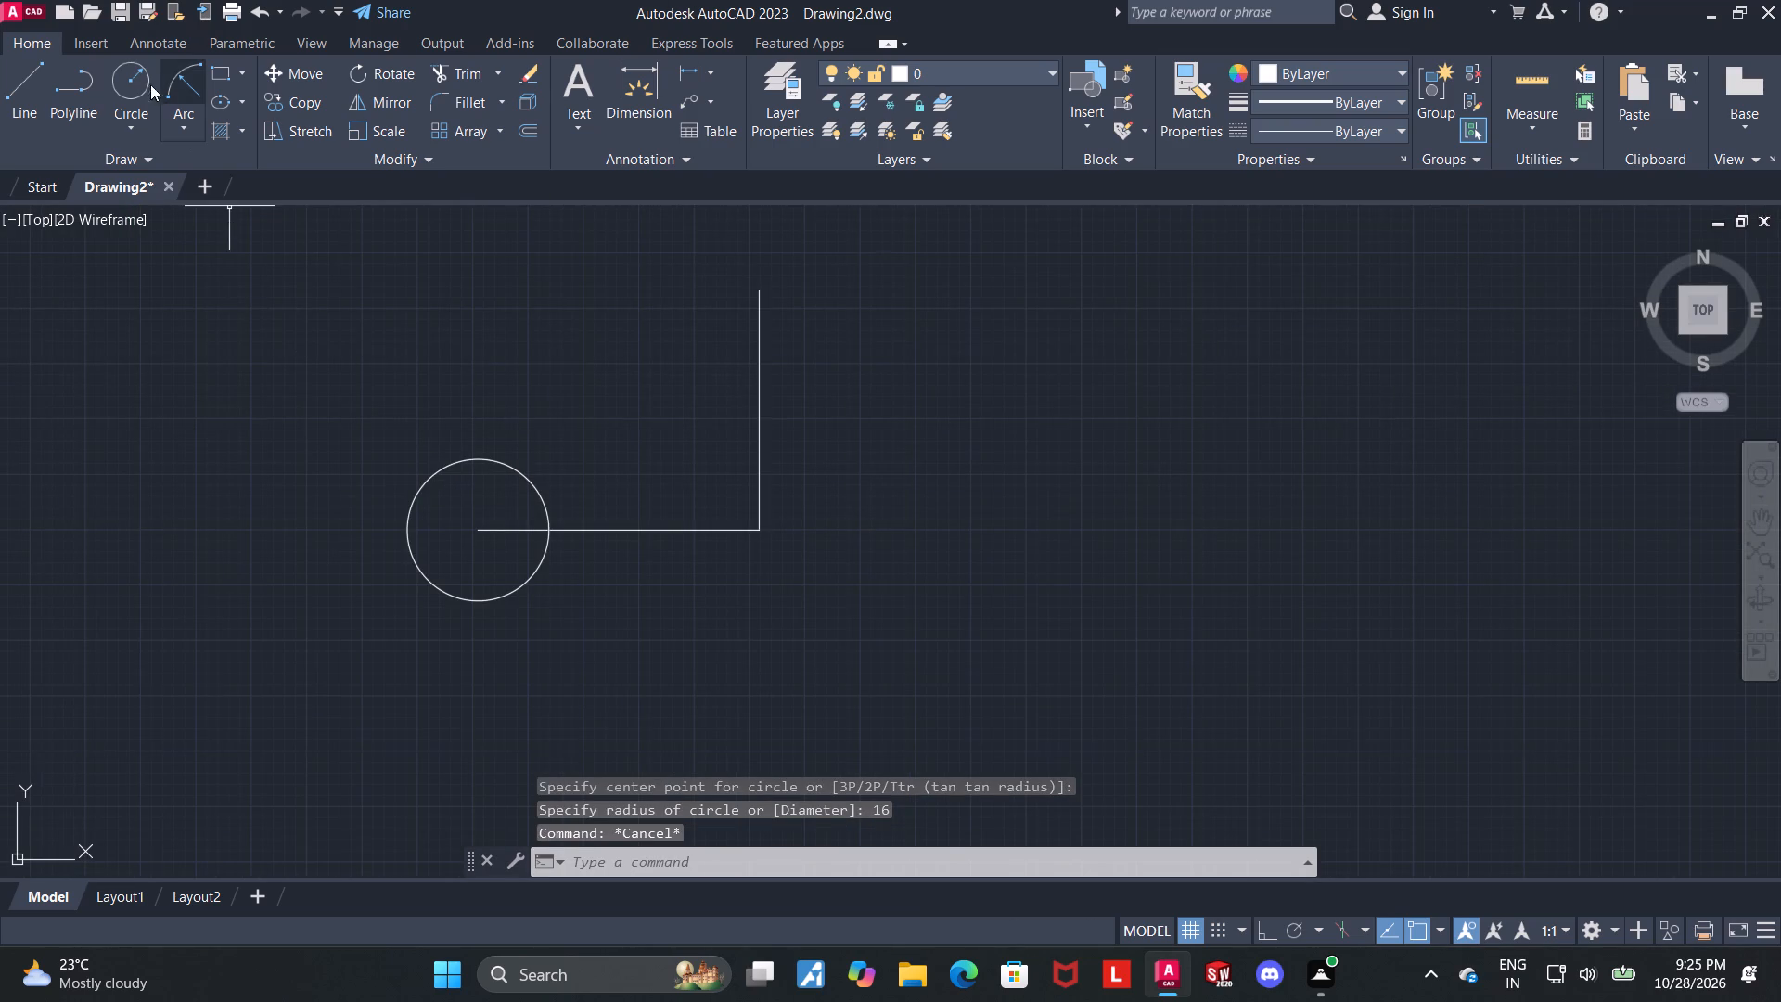
{"action": "left_click", "coordinate": [134, 78]}
{"action": "scroll", "coordinate": [496, 431], "scroll_direction": "up", "scroll_amount": 1}
{"action": "left_click", "coordinate": [467, 587]}
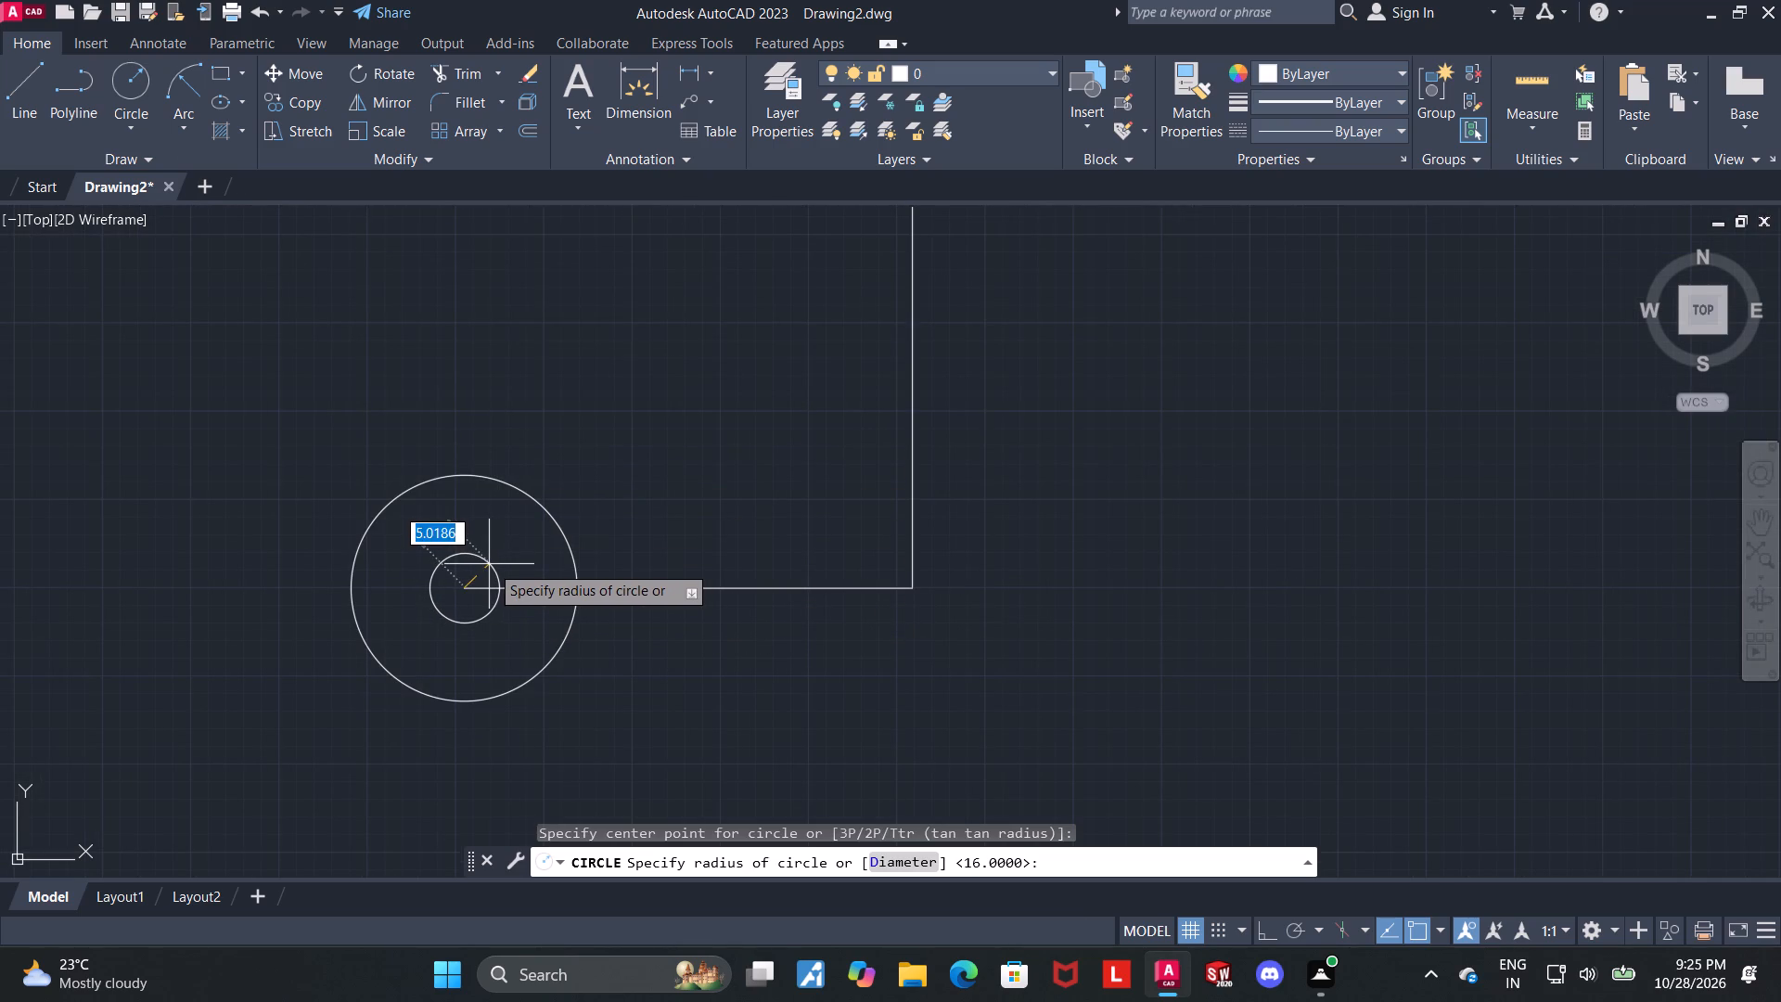
{"action": "type", "text": "9.5"}
{"action": "key", "text": "Return"}
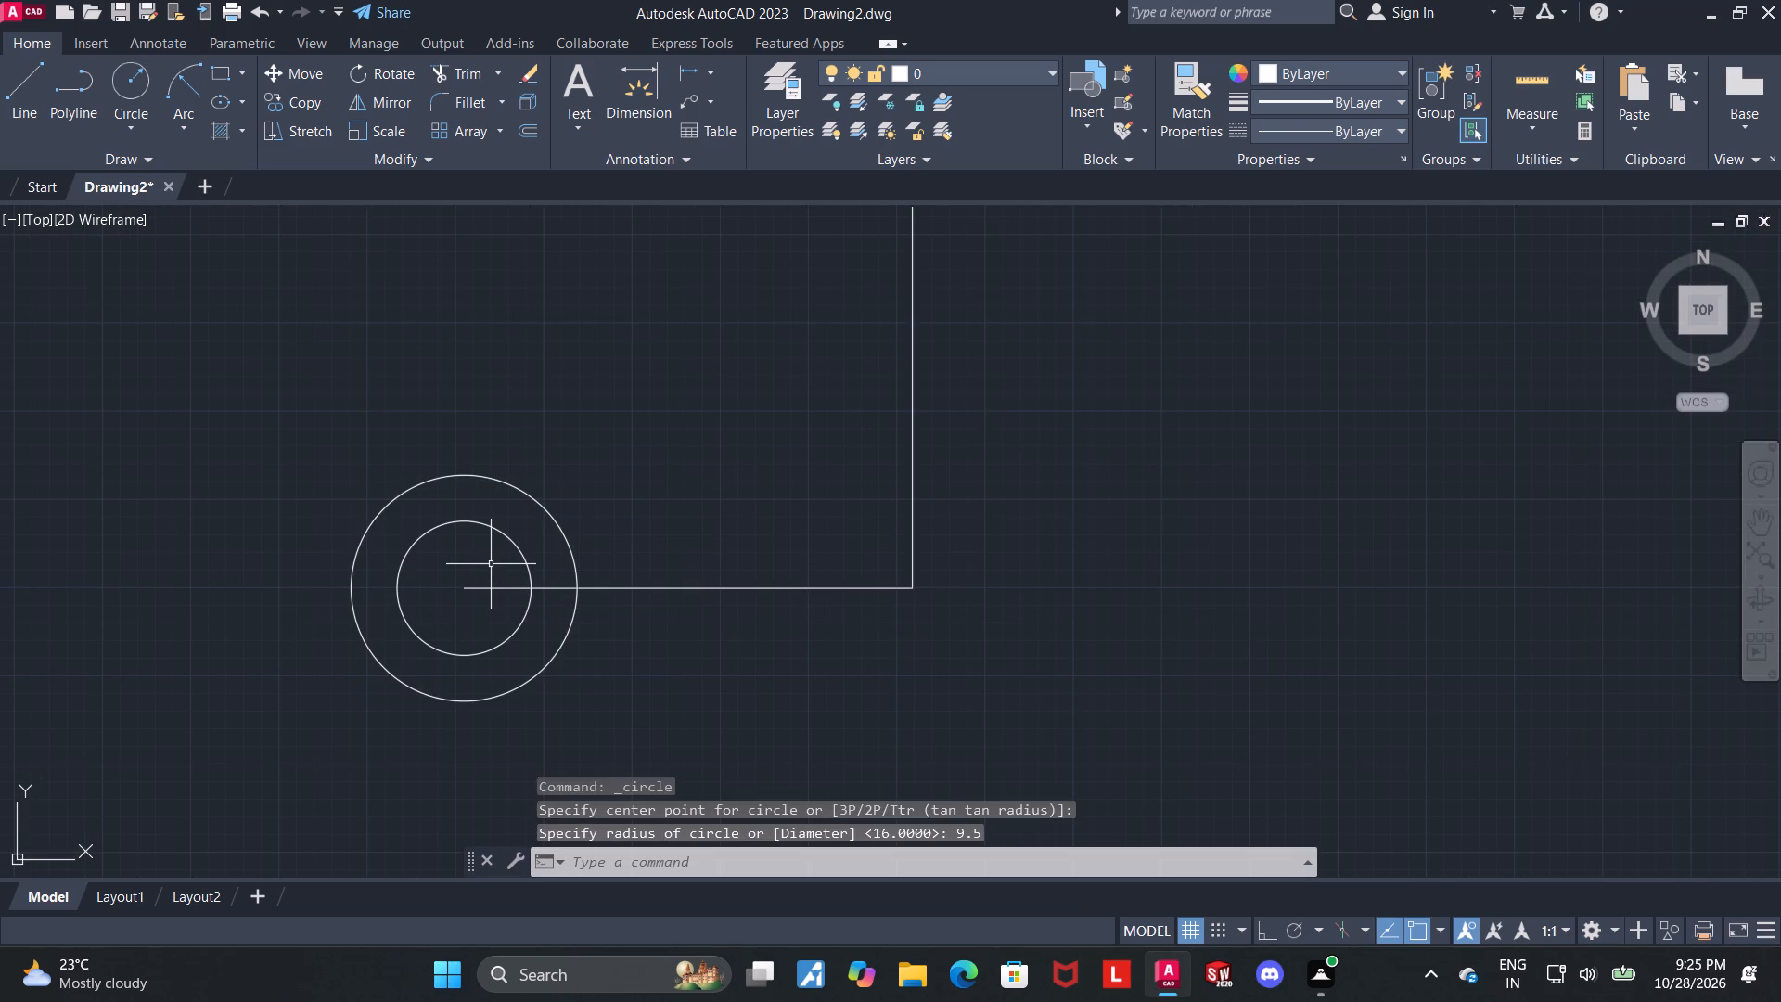
{"action": "scroll", "coordinate": [484, 560], "scroll_direction": "down", "scroll_amount": 1}
{"action": "middle_click_drag", "start_coordinate": [762, 558], "coordinate": [671, 516]}
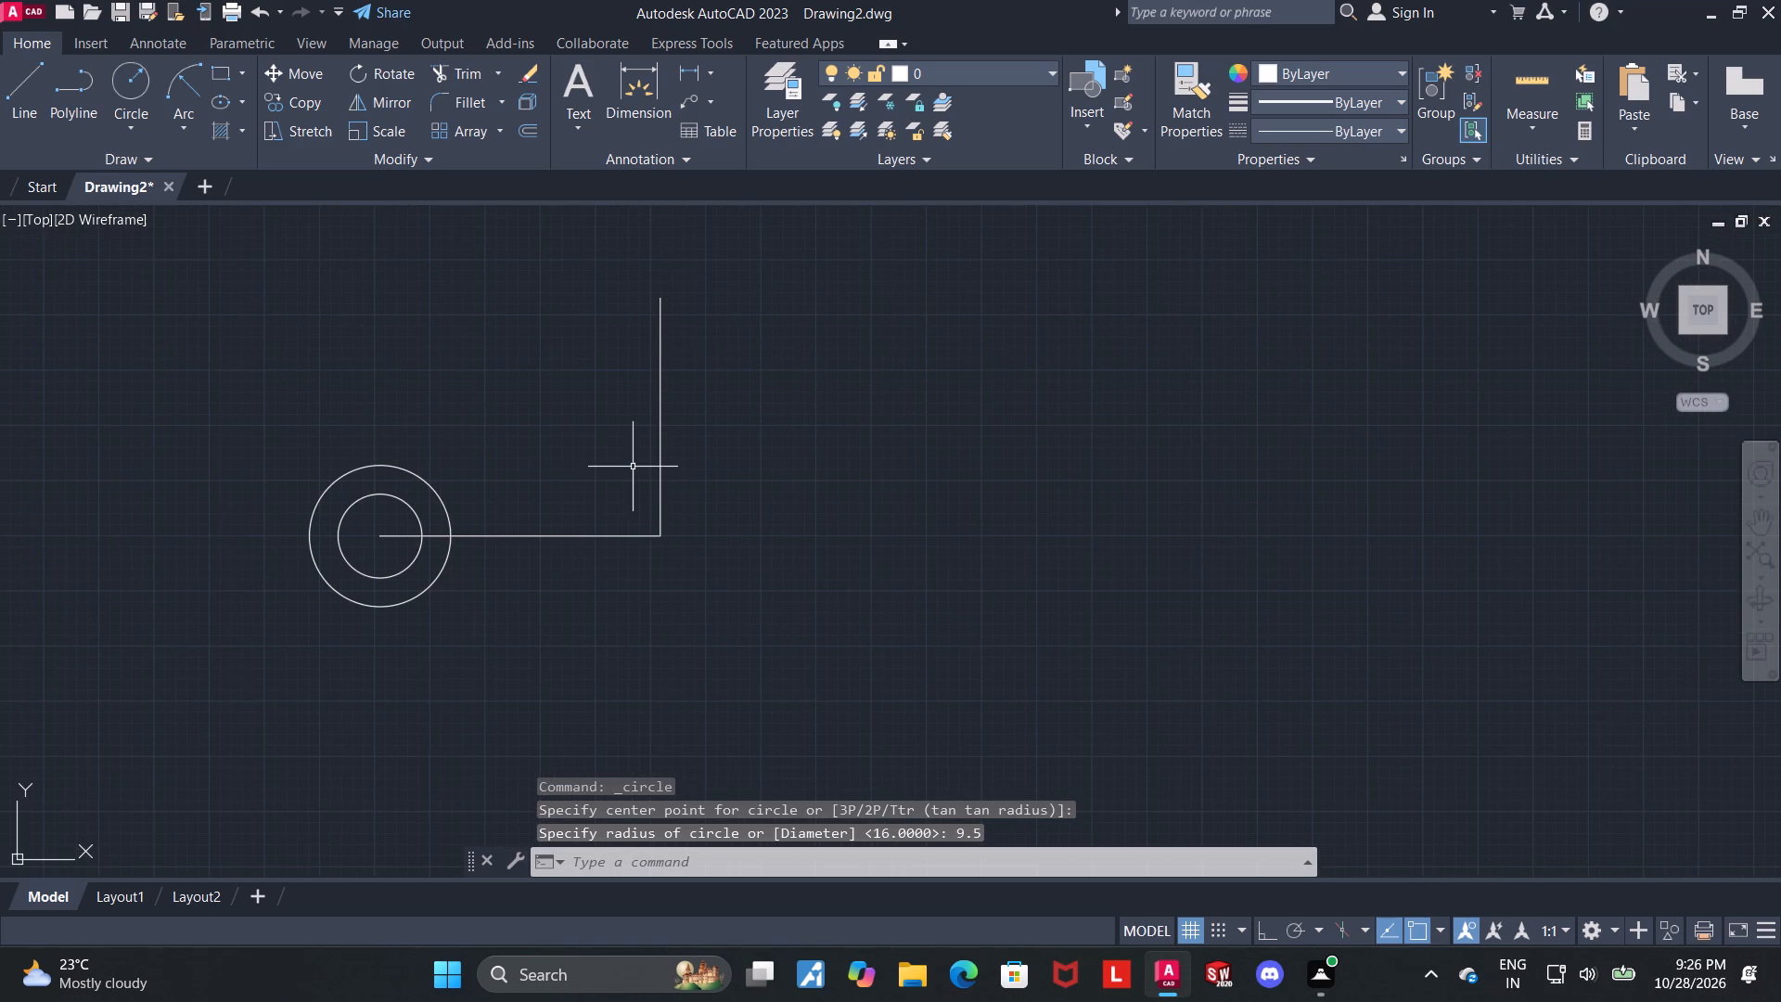
{"action": "key", "text": "Escape"}
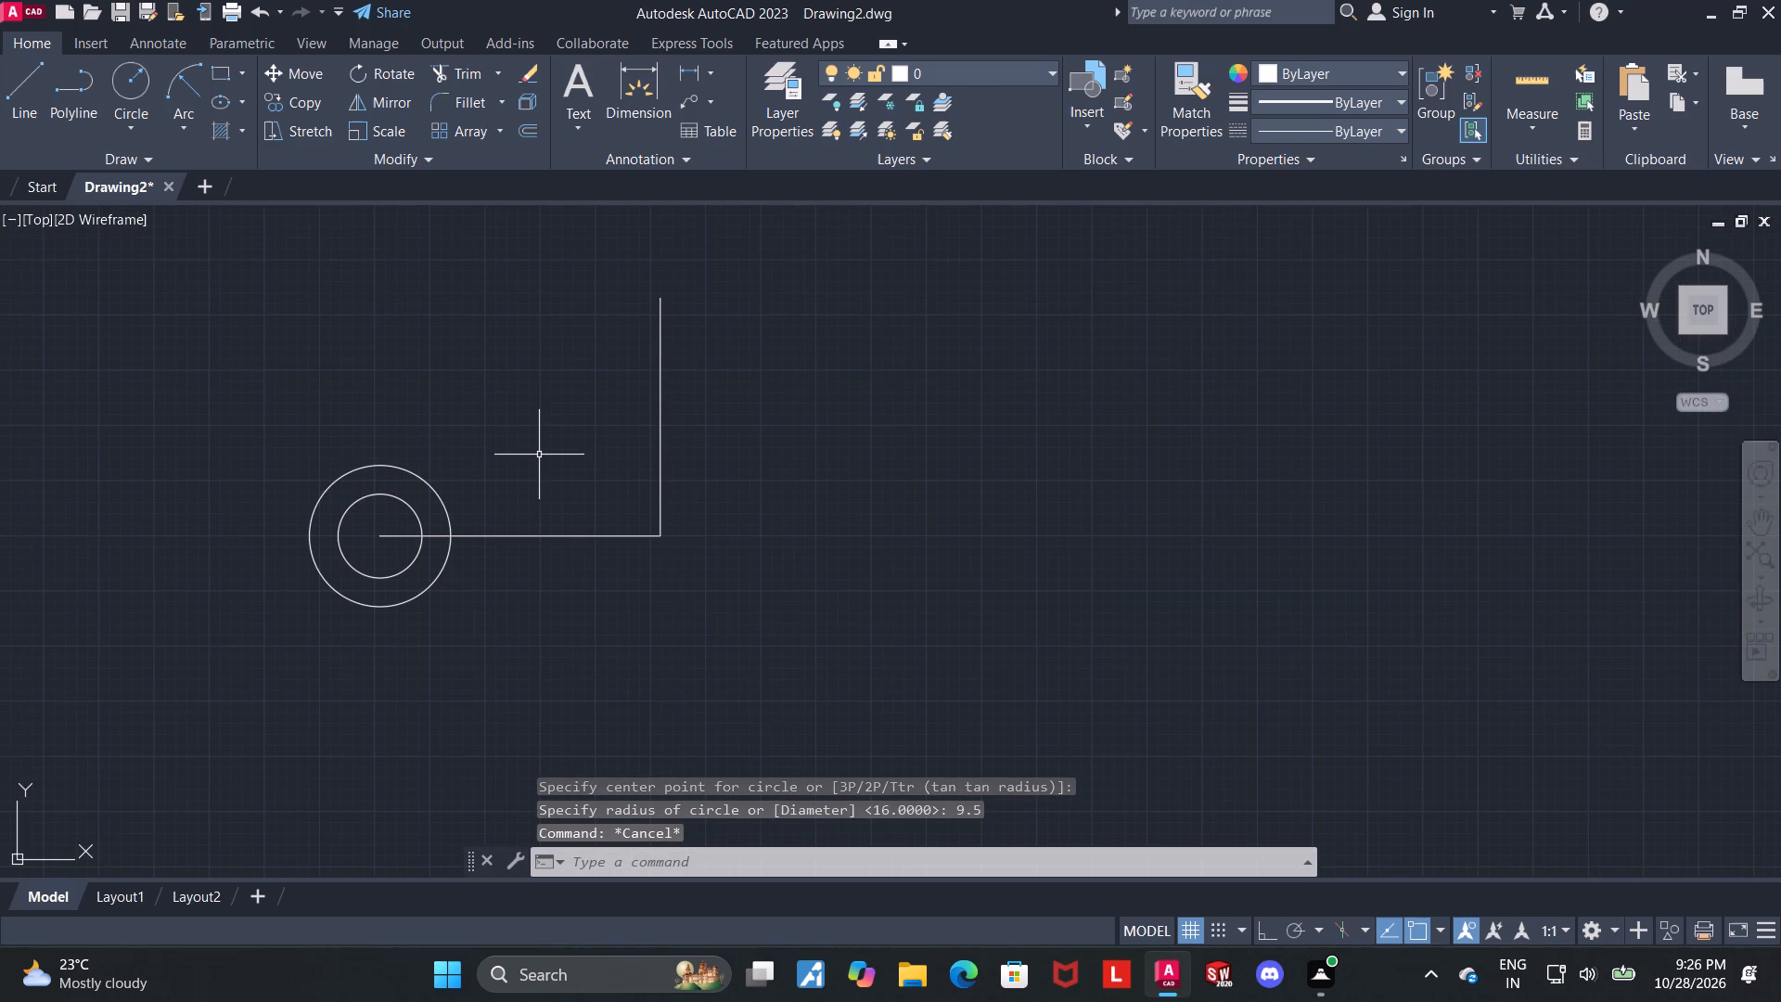
Draw a 63.5-unit horizontal line to the right from the corner where the two lines meet, with Ortho on.
{"action": "left_click", "coordinate": [20, 81]}
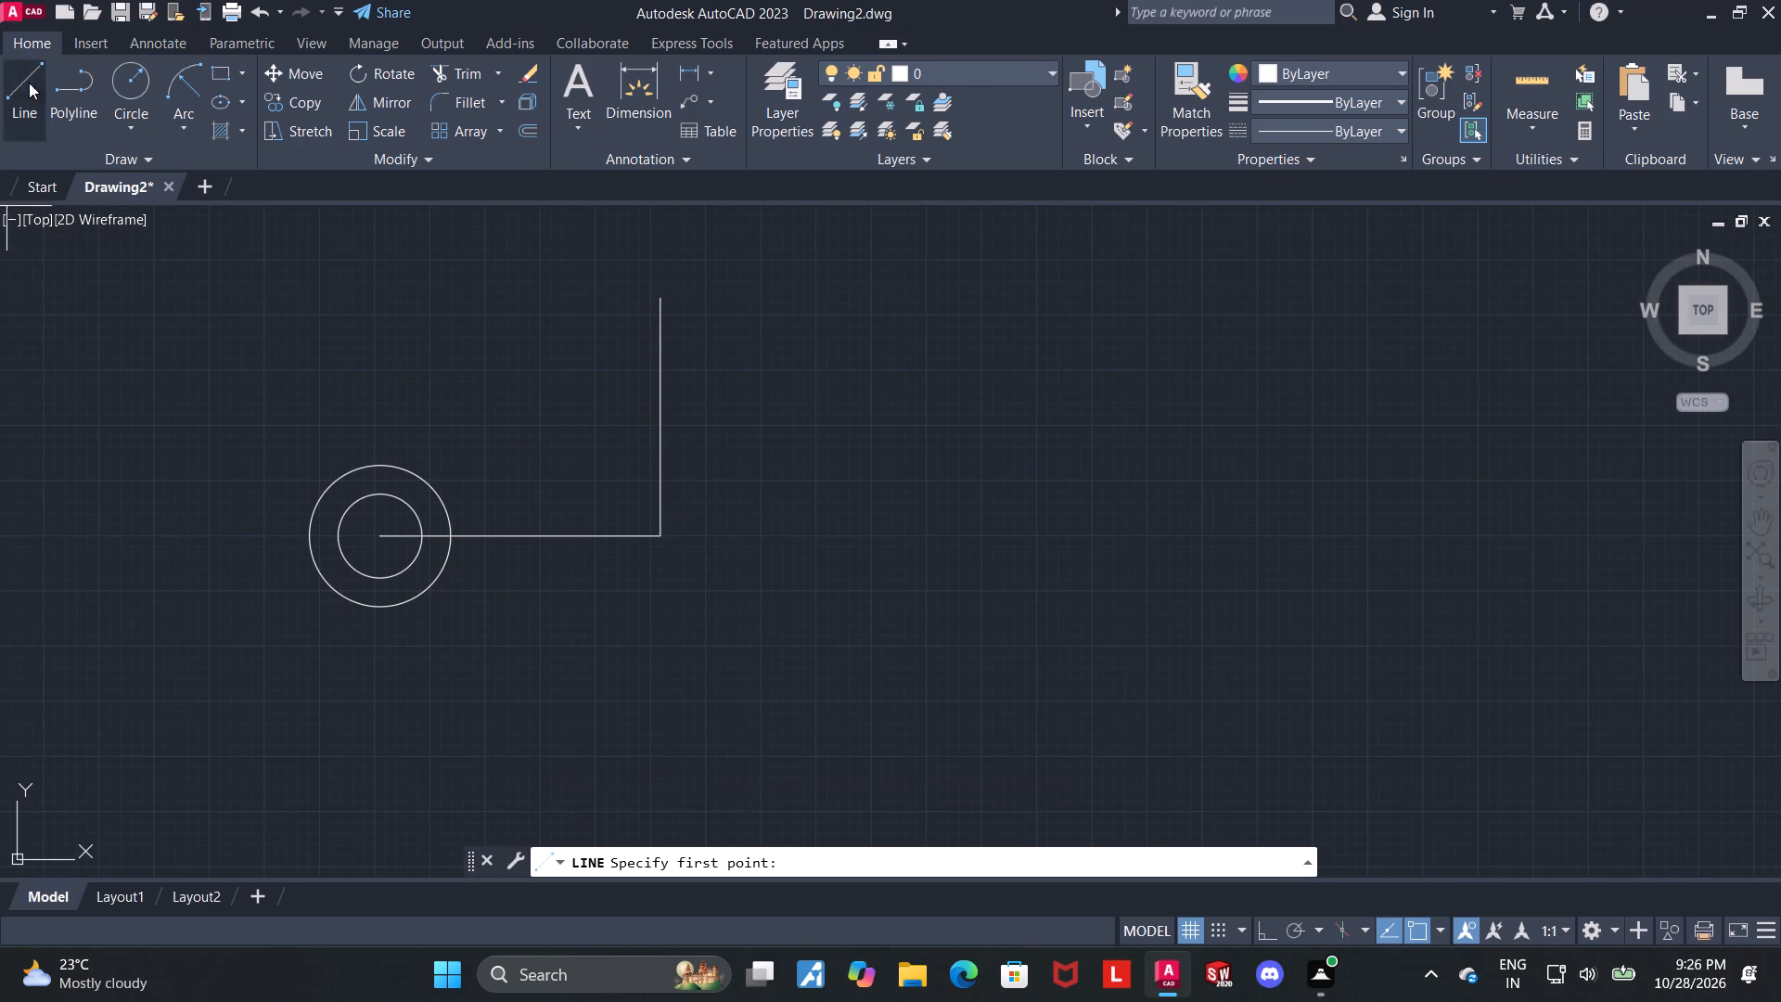
{"action": "left_click", "coordinate": [656, 535]}
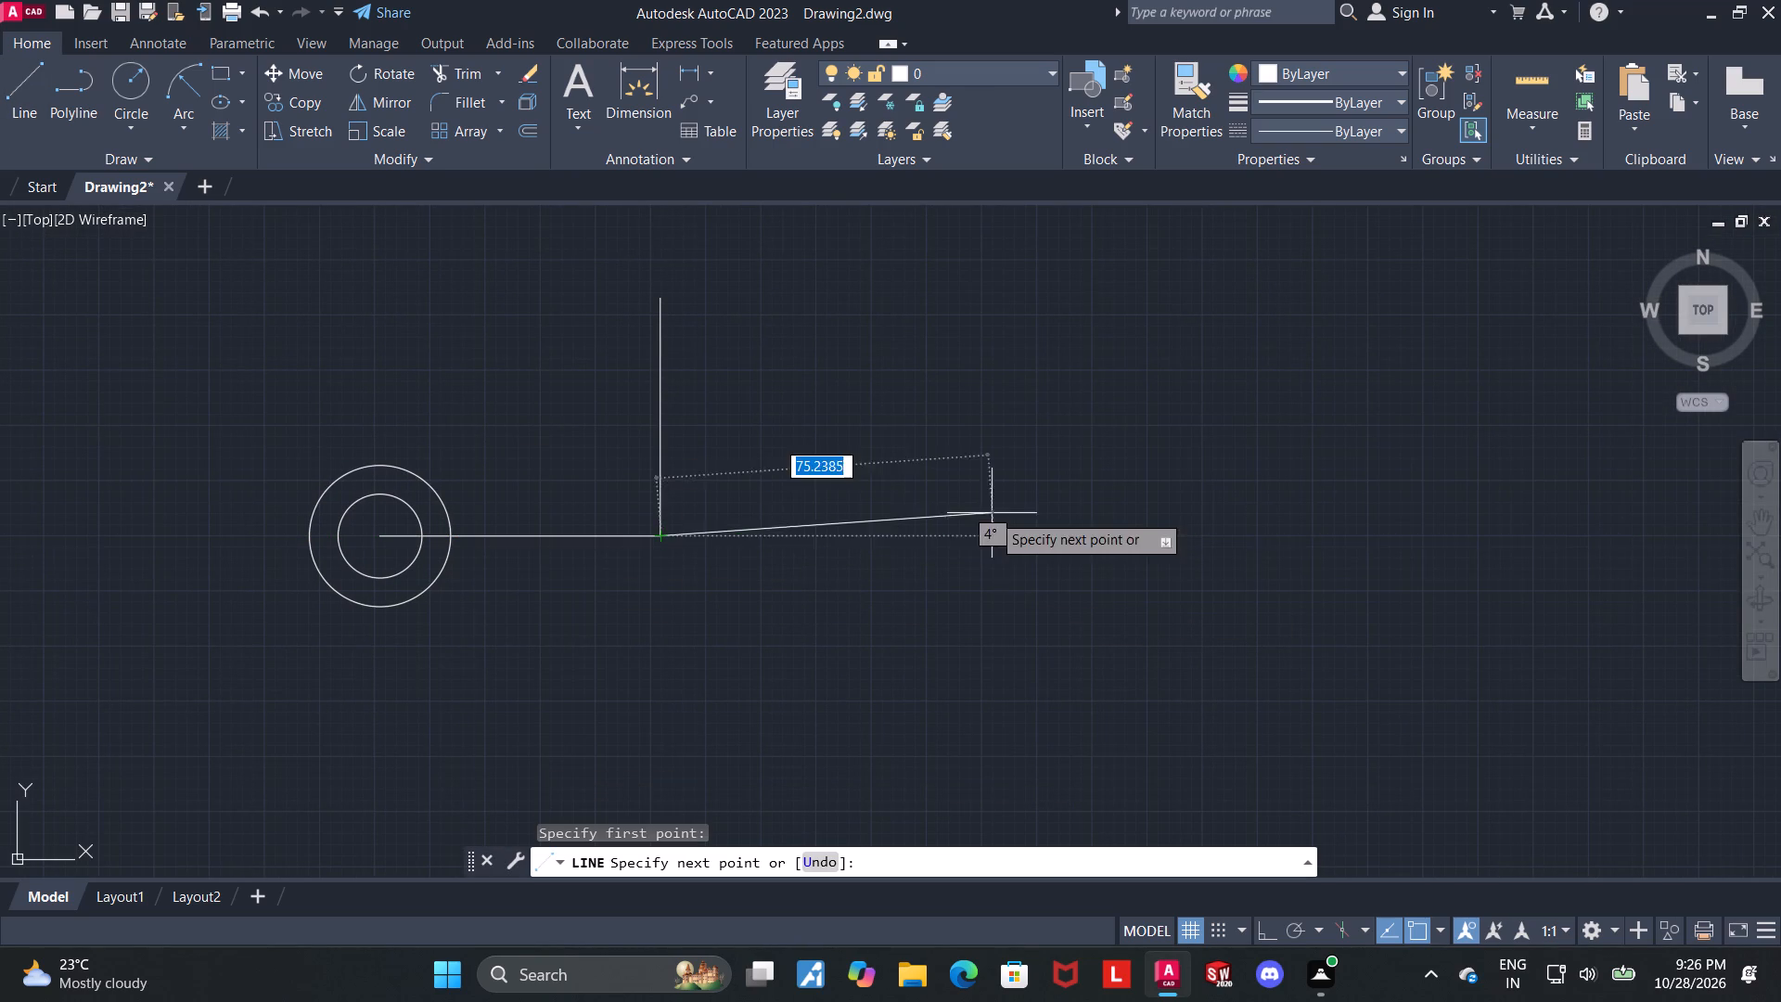
{"action": "key", "text": "F8"}
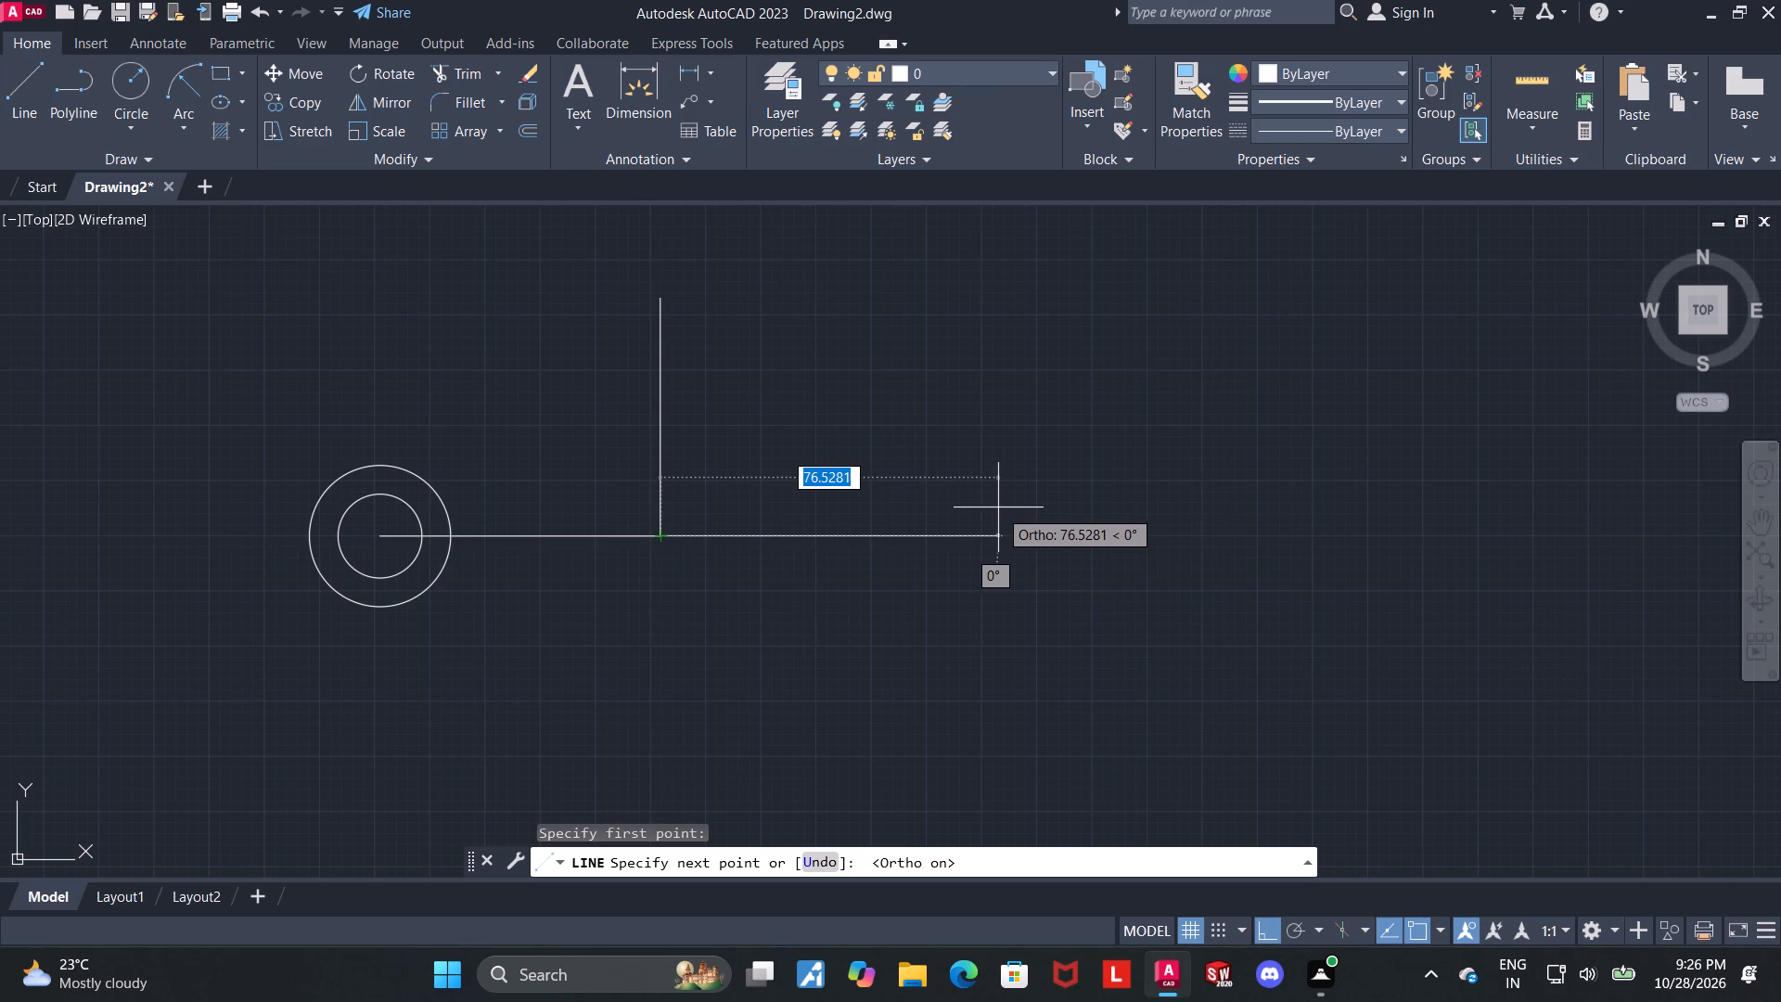
{"action": "type", "text": "63."}
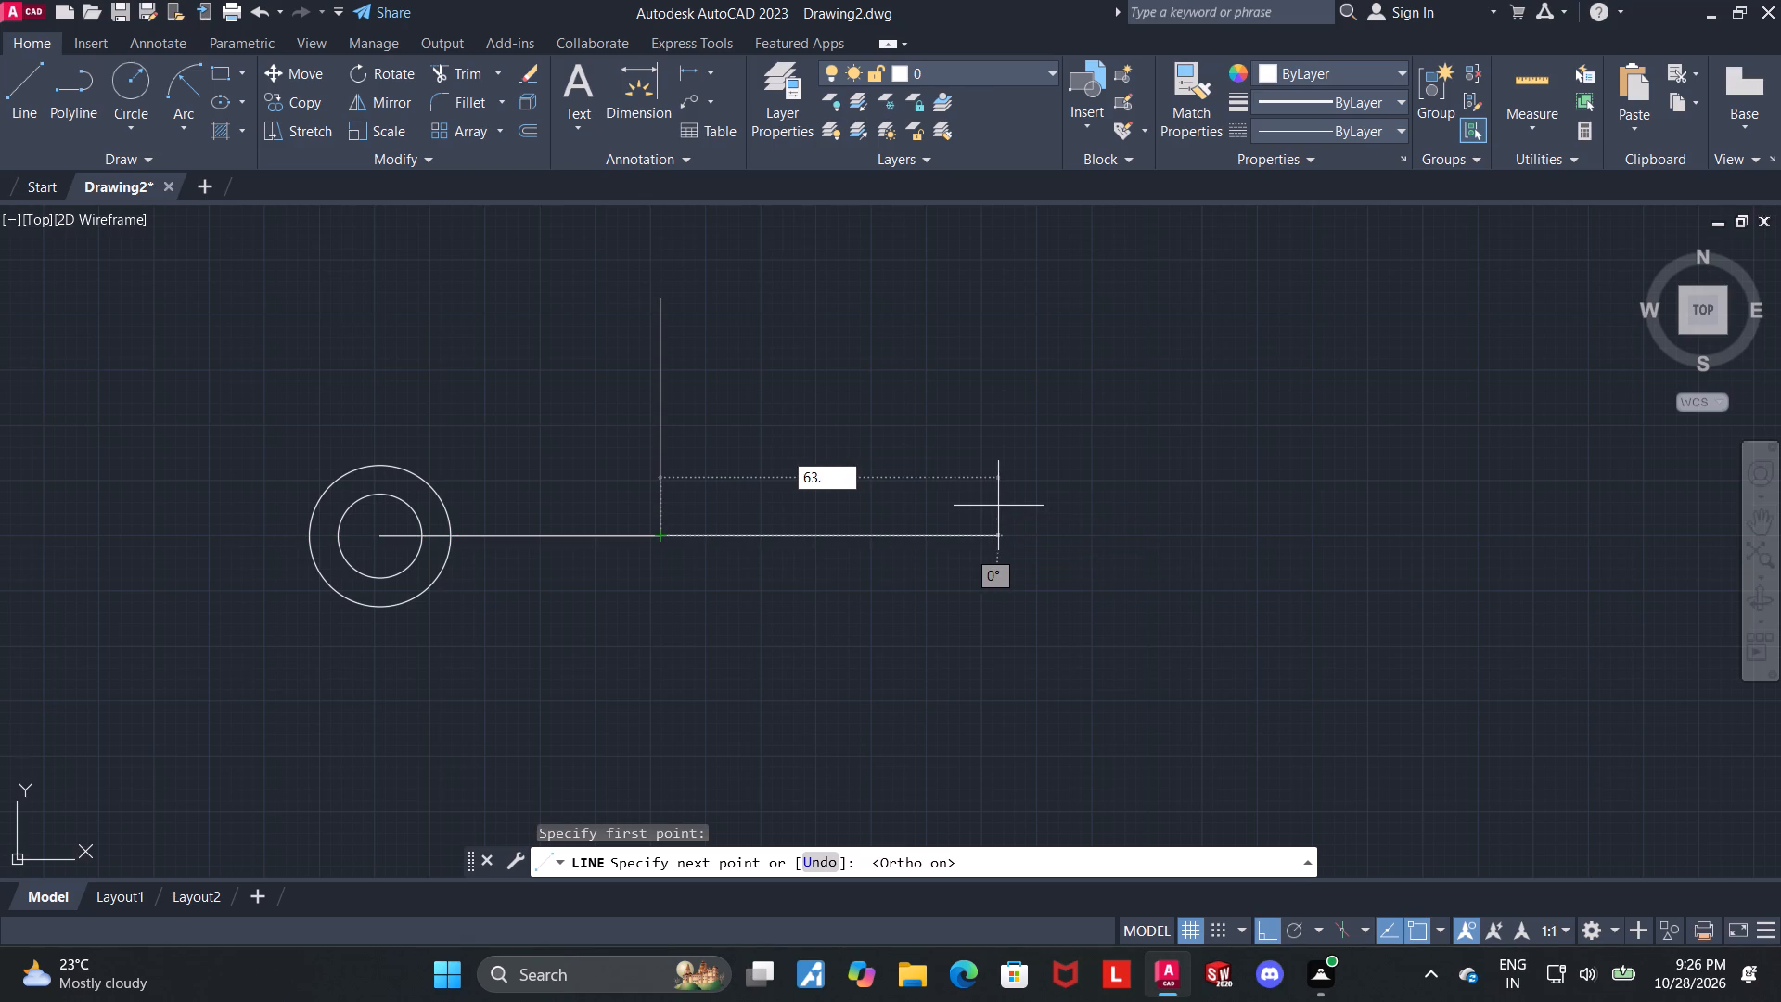
{"action": "key", "text": "5"}
{"action": "key", "text": "Return"}
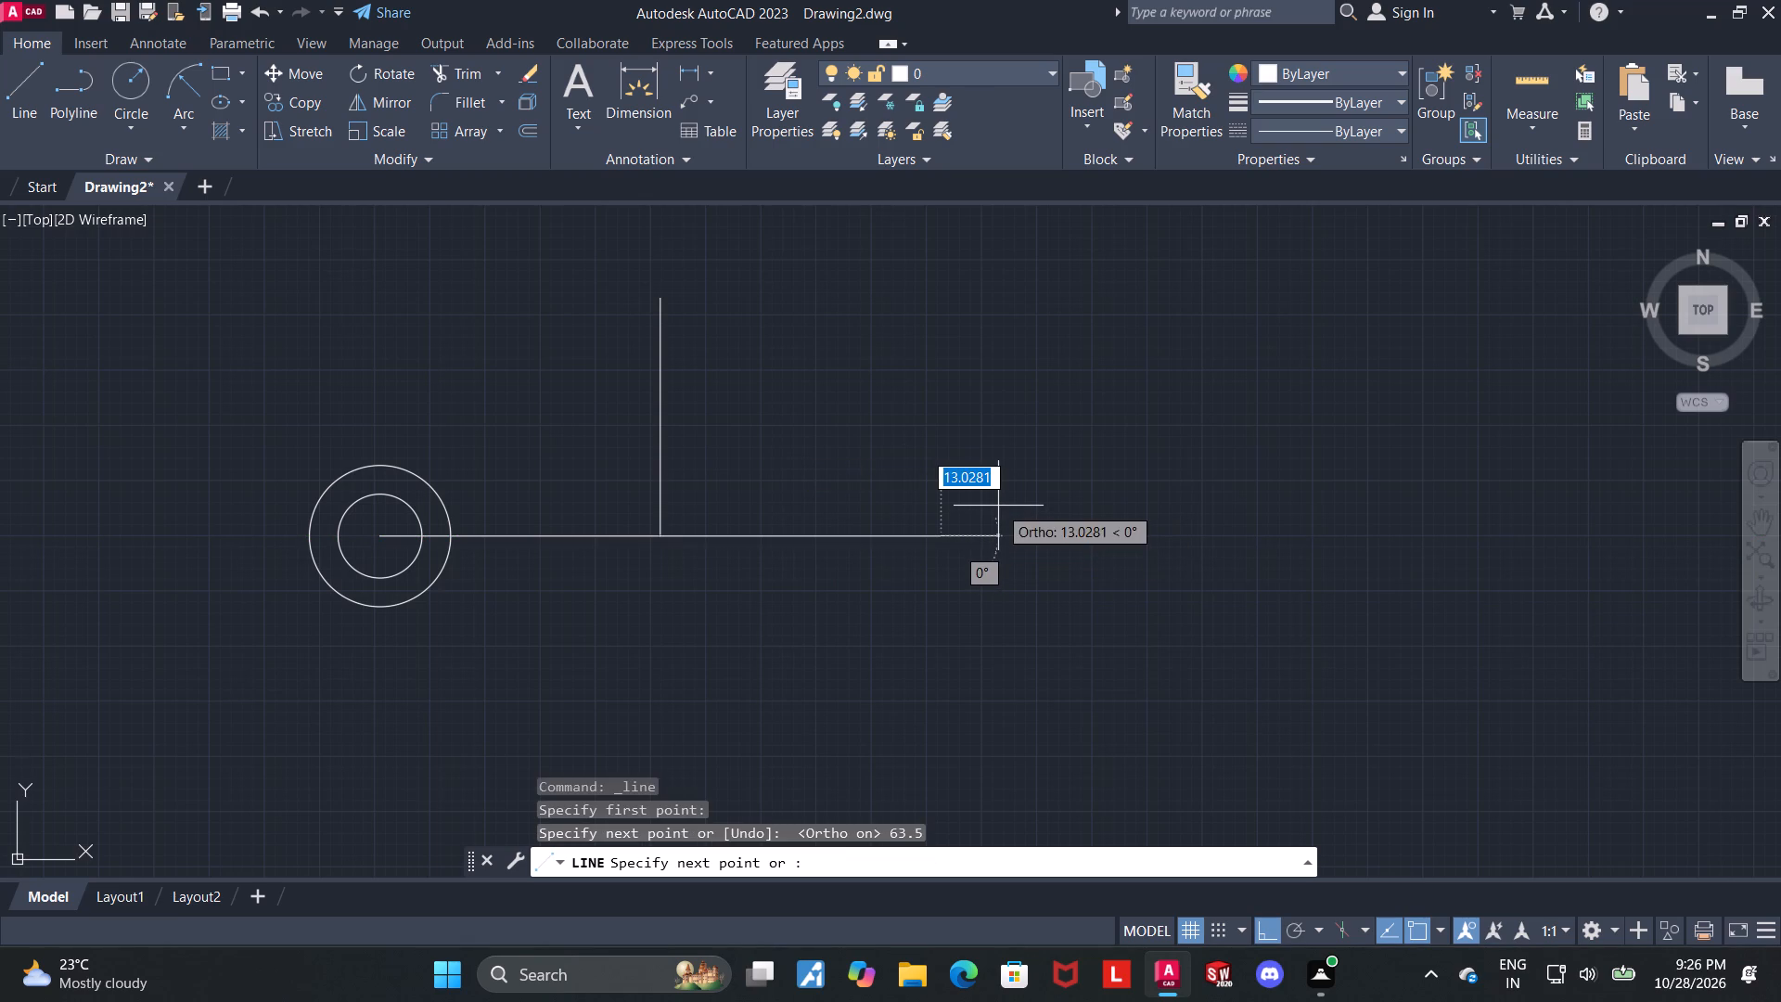
{"action": "key", "text": "Escape"}
Draw a circle of radius 16 centred on the right end of the new horizontal line.
{"action": "left_click", "coordinate": [142, 119]}
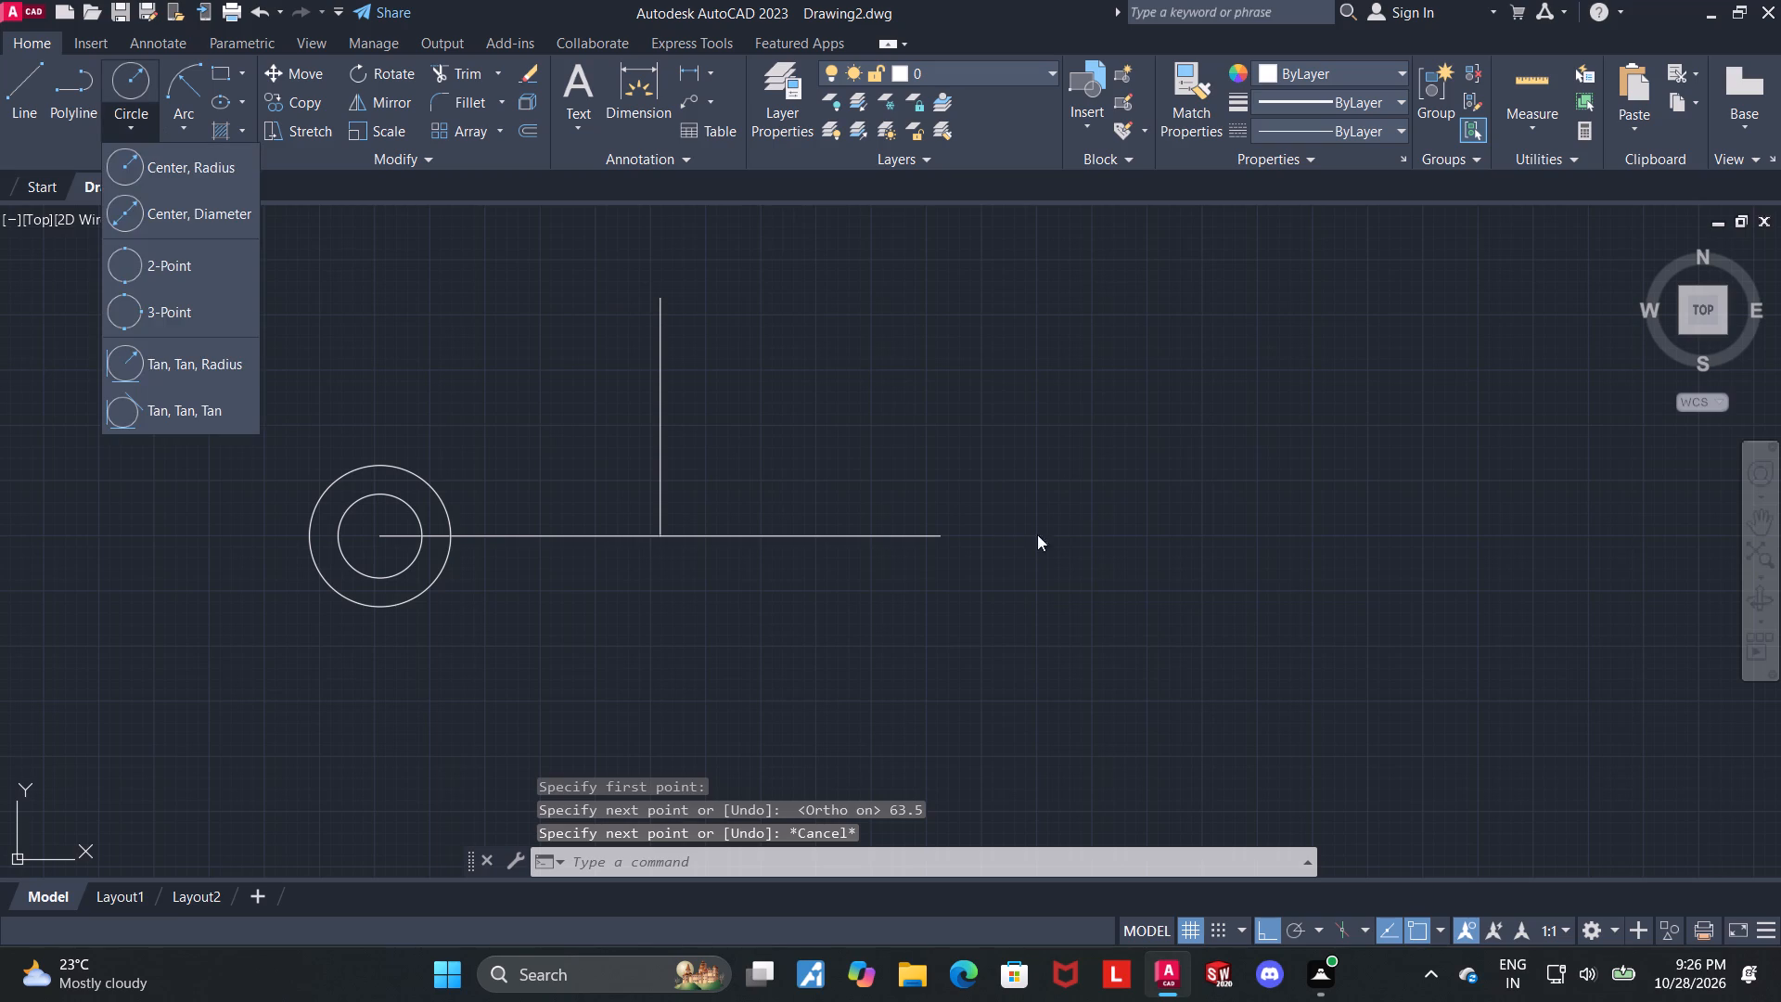
{"action": "left_click", "coordinate": [226, 174]}
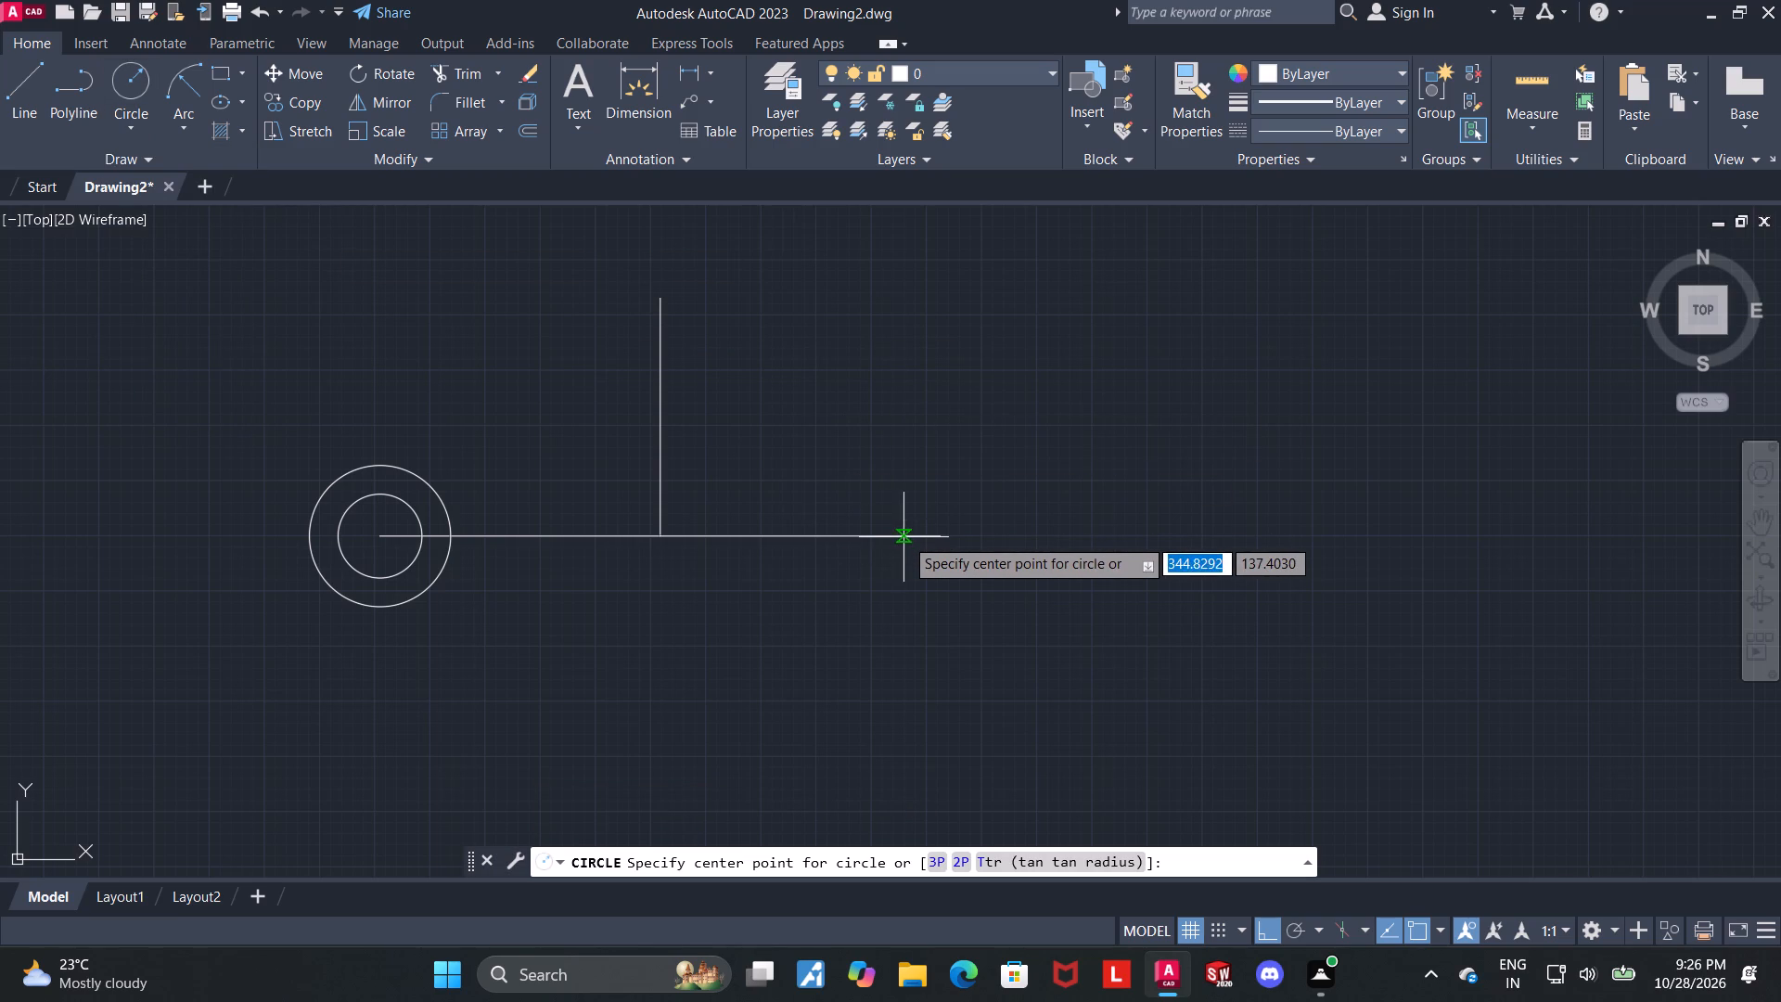
{"action": "left_click", "coordinate": [937, 538]}
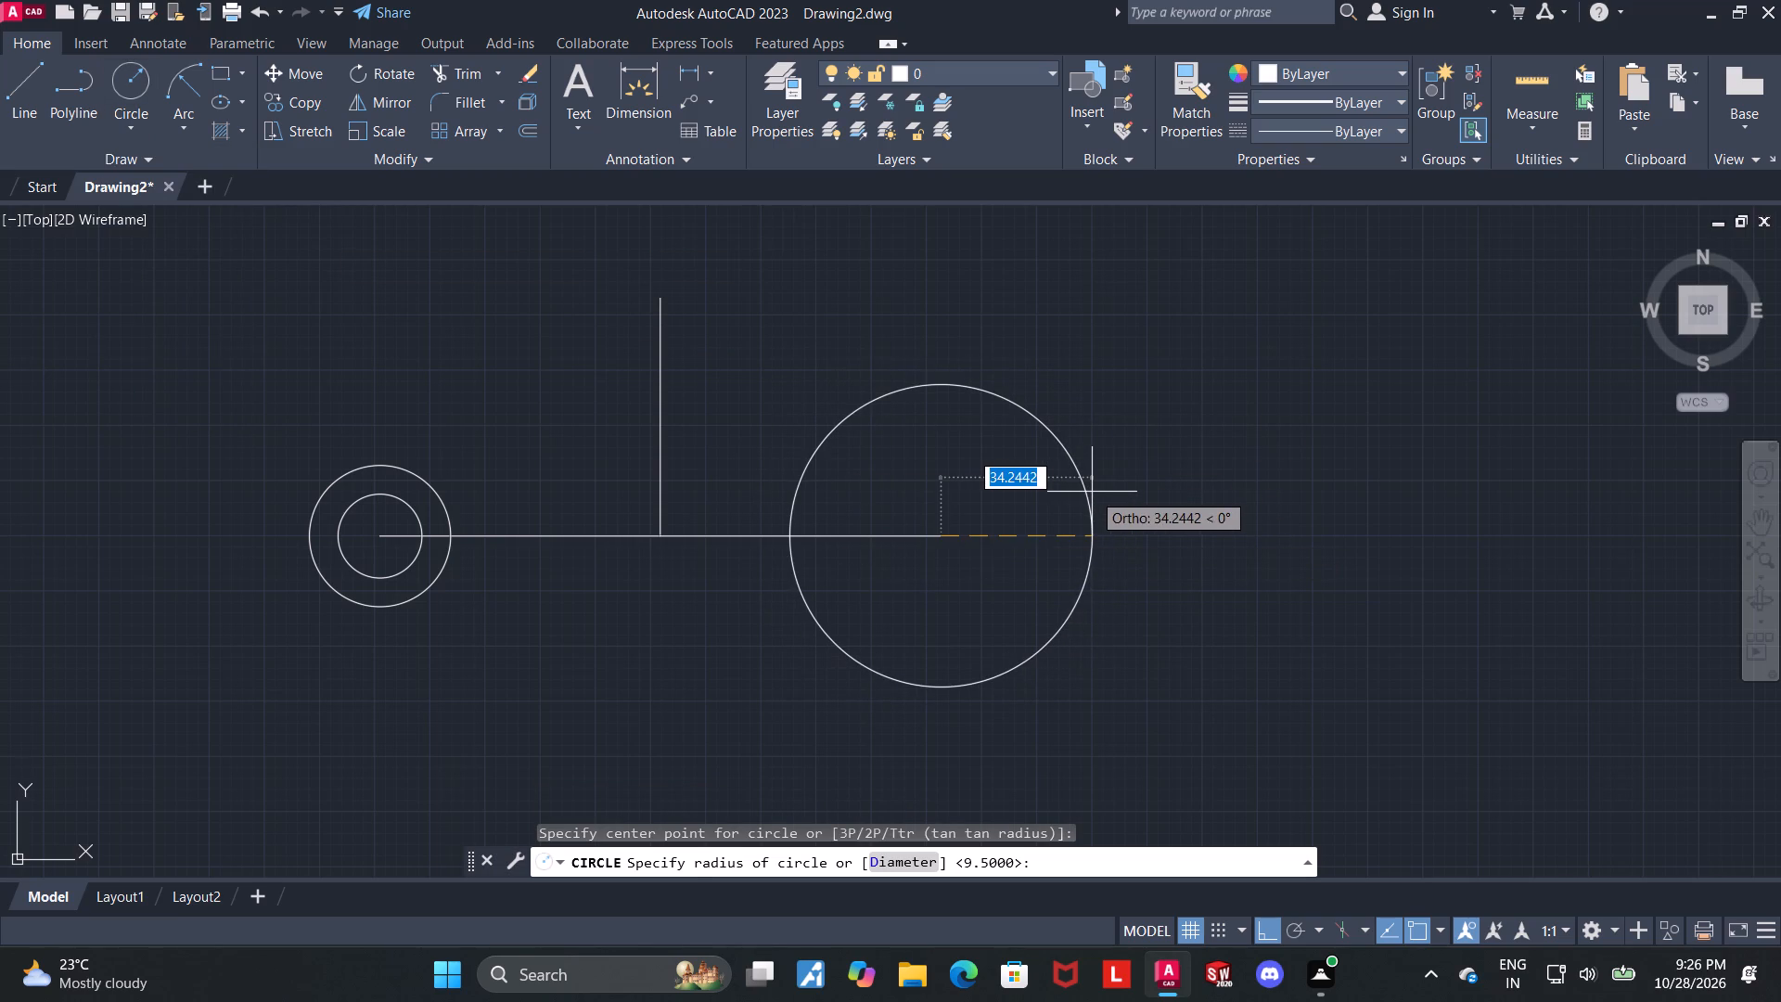
{"action": "type", "text": "16"}
{"action": "key", "text": "Return"}
{"action": "key", "text": "Escape"}
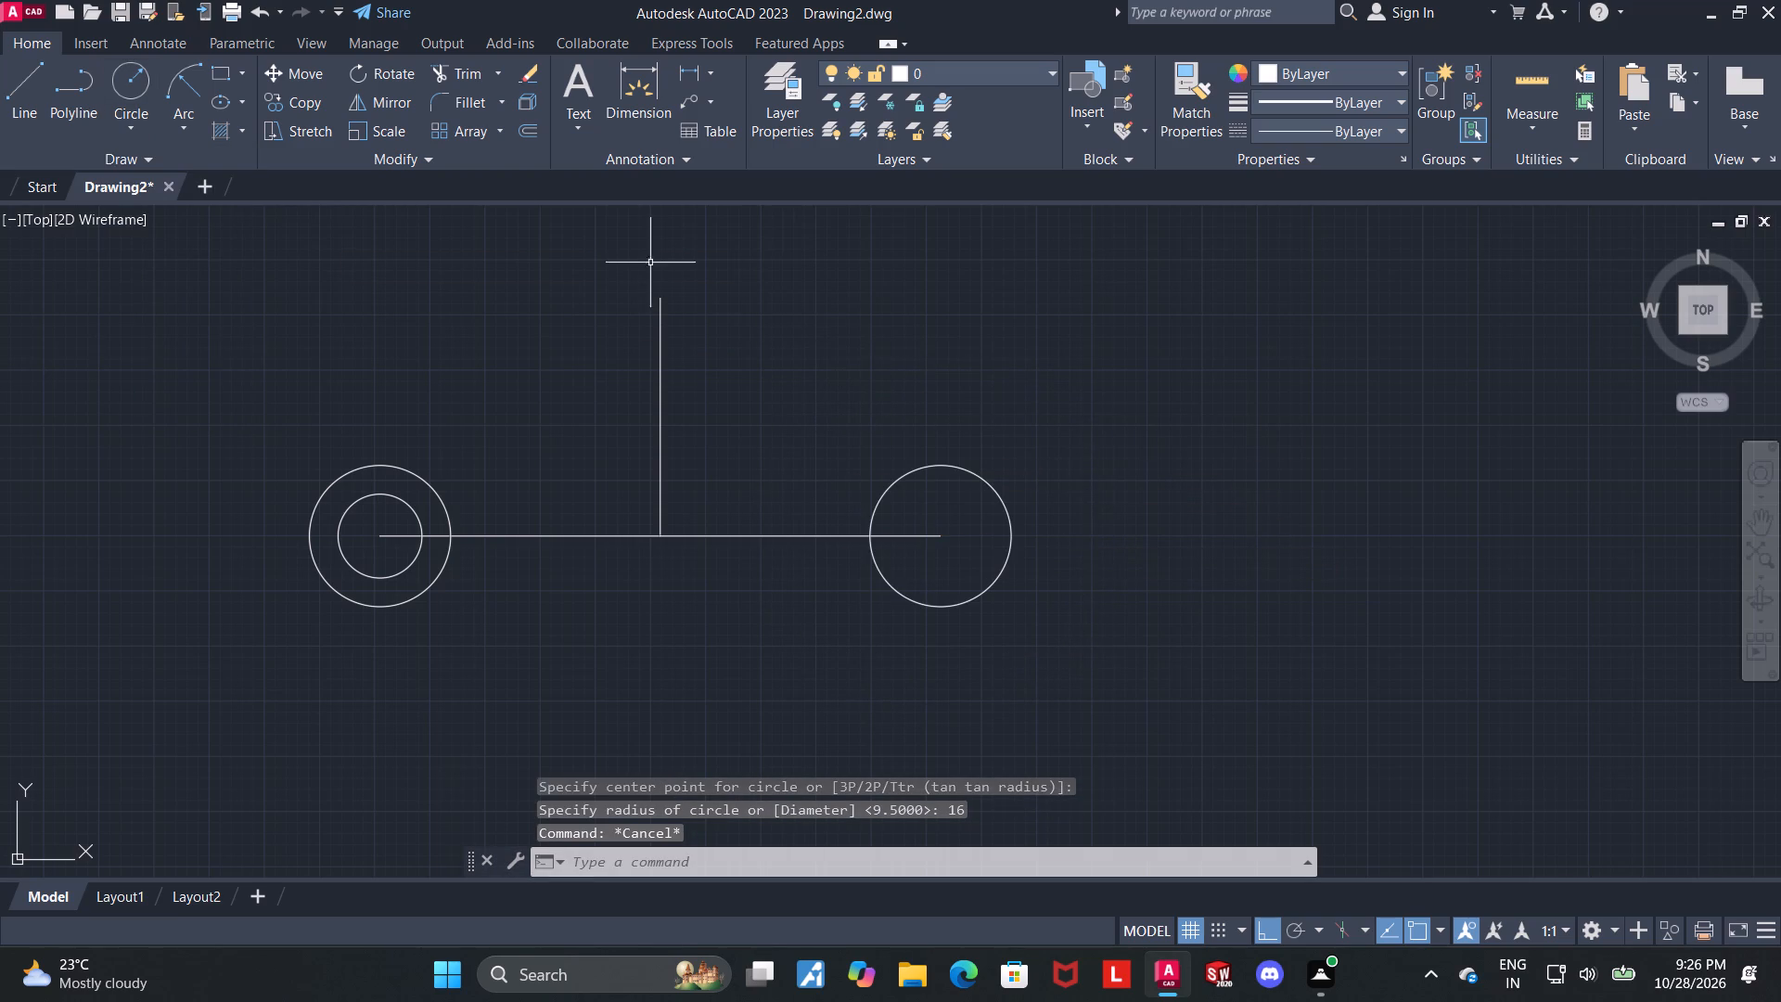
Draw a concentric circle of radius 9.5 inside the radius 16 circle at the right end of the horizontal line.
{"action": "left_click", "coordinate": [136, 86]}
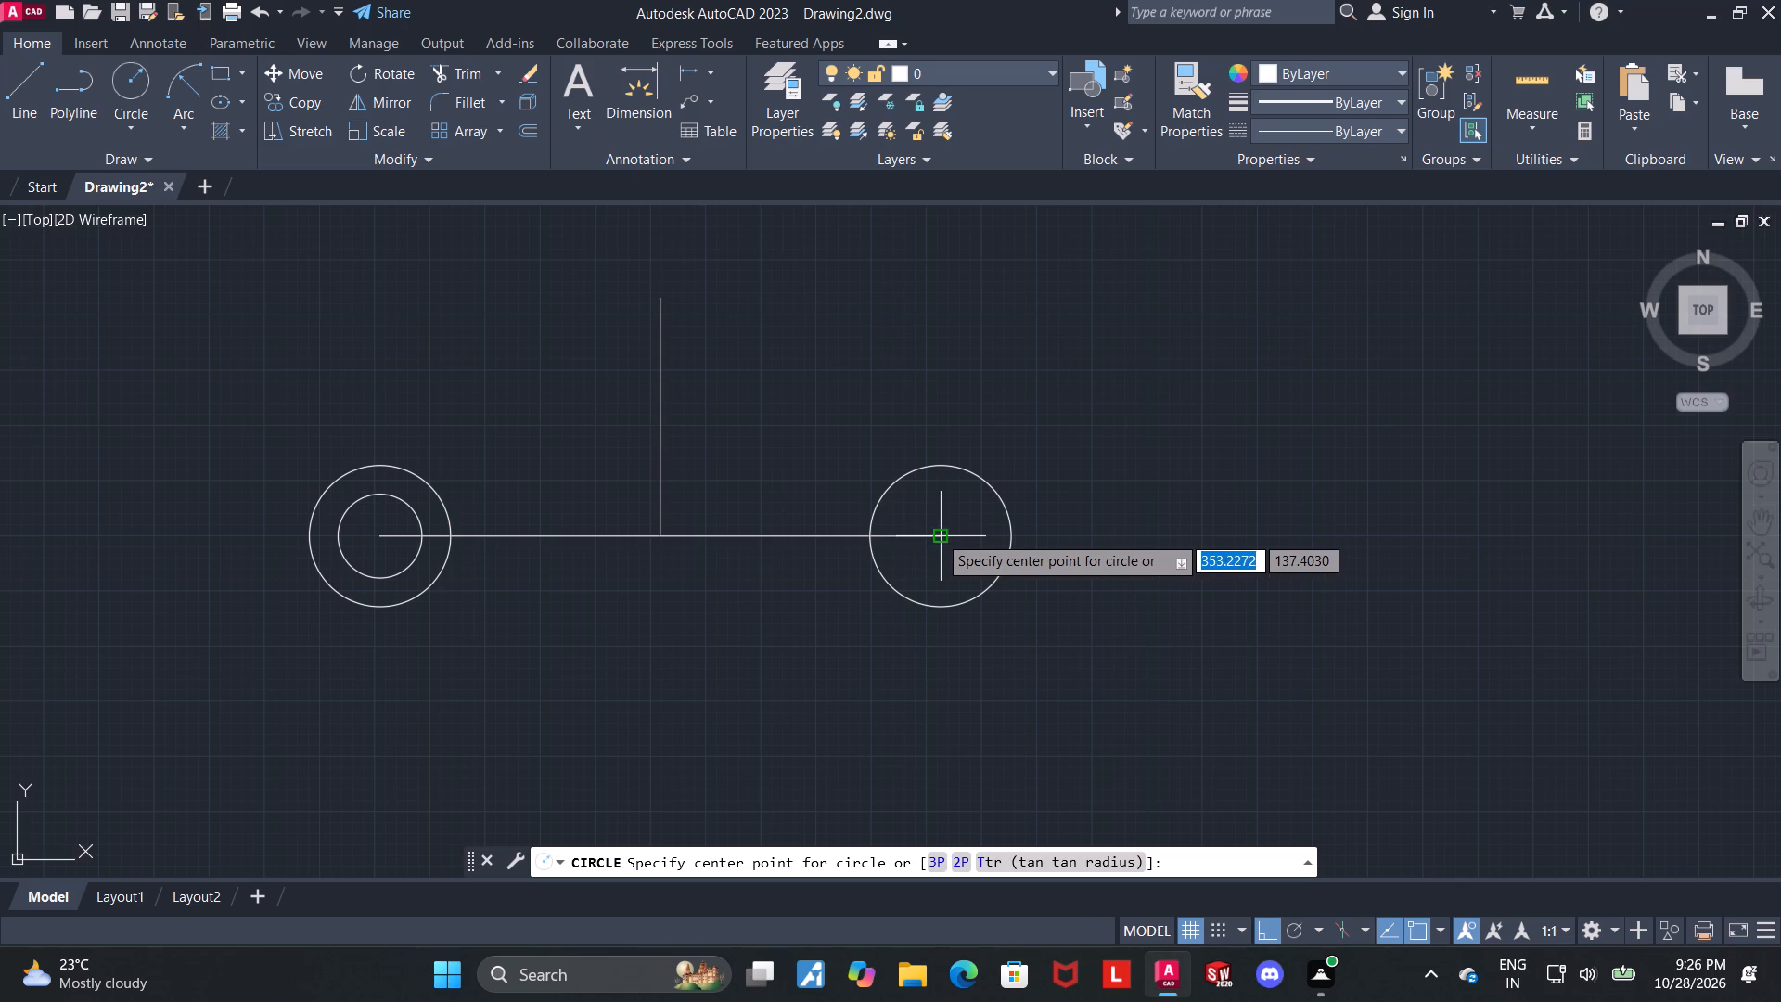
{"action": "left_click", "coordinate": [938, 534]}
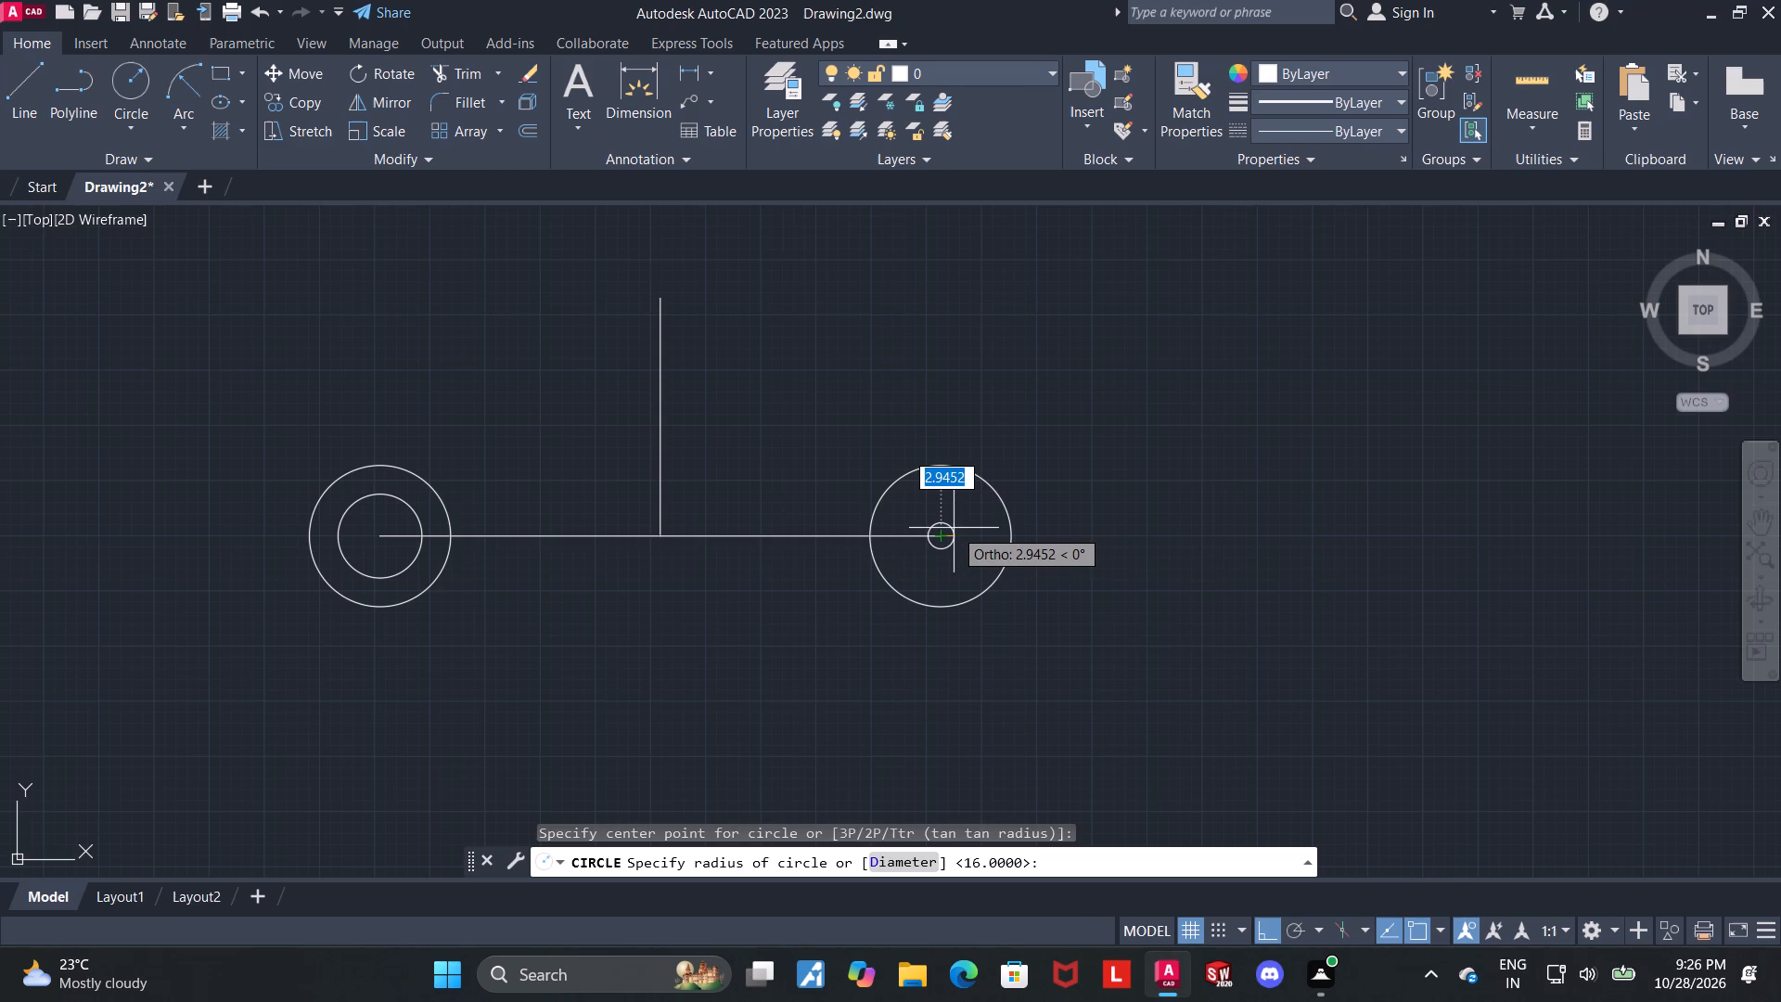
{"action": "type", "text": "9.5"}
{"action": "key", "text": "Return"}
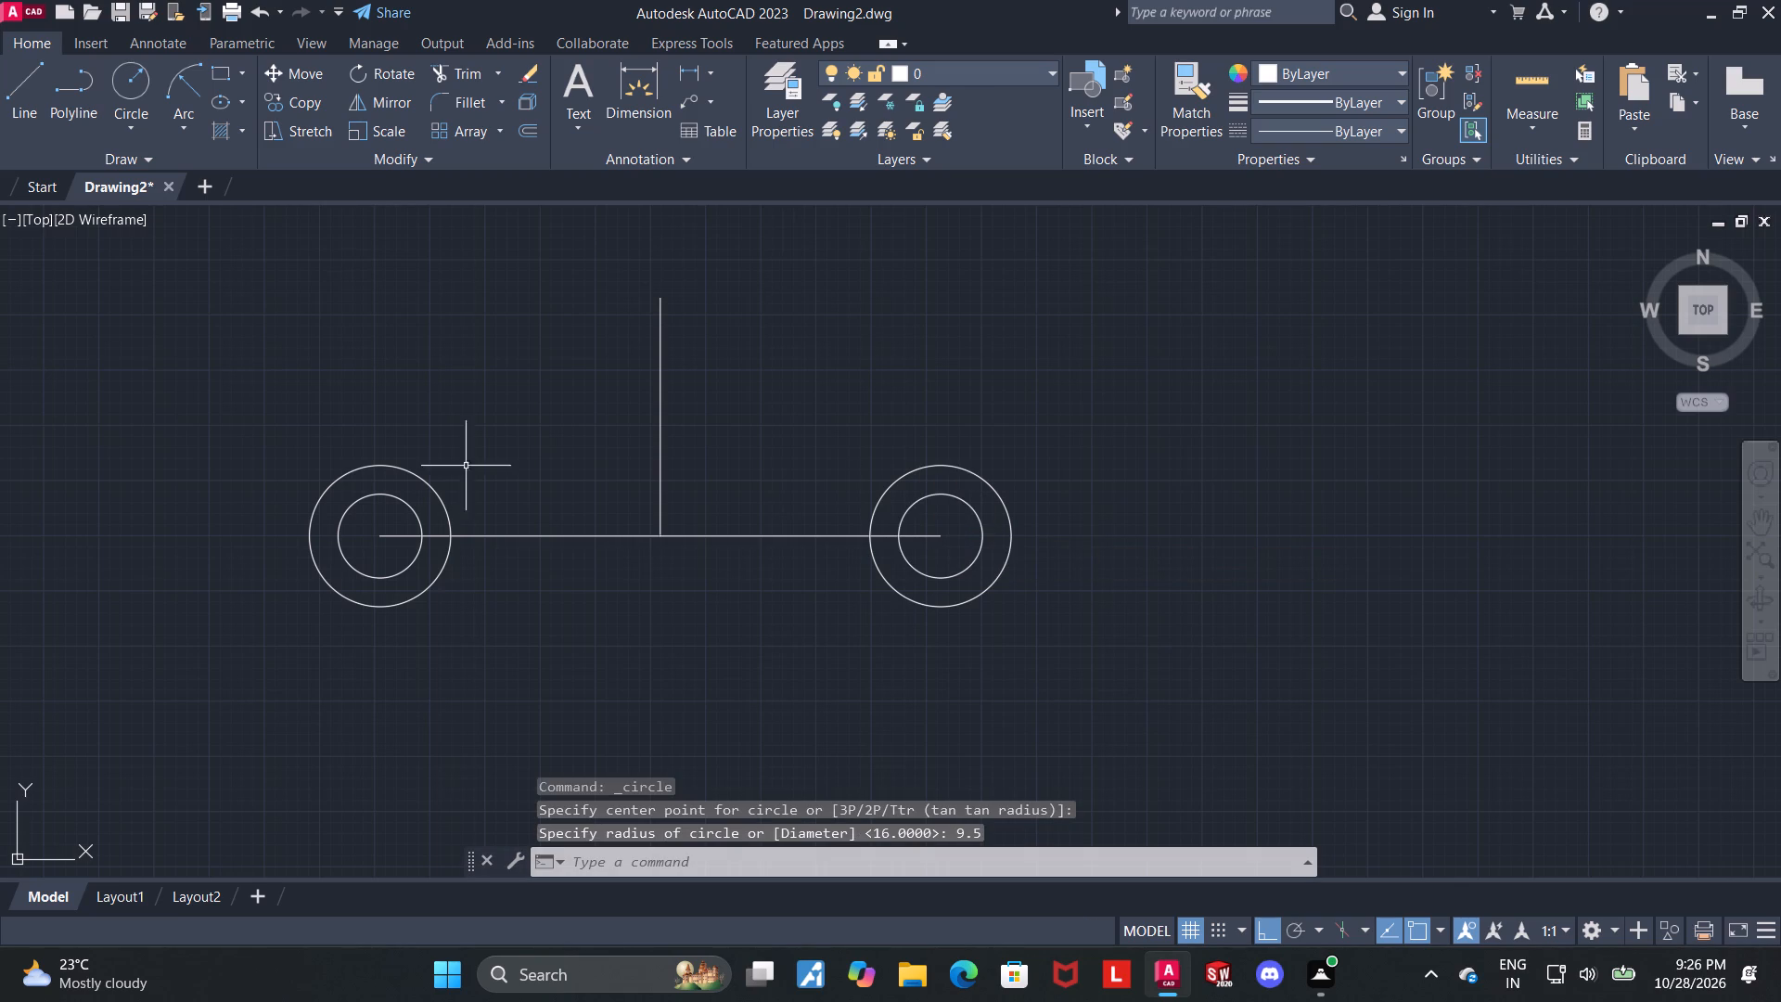
{"action": "key", "text": "Escape"}
Draw horizontal lines about 26 units long outward from the left and right circle centres, extending past the outer circles.
{"action": "left_click", "coordinate": [5, 87]}
{"action": "scroll", "coordinate": [412, 574], "scroll_direction": "up", "scroll_amount": 1}
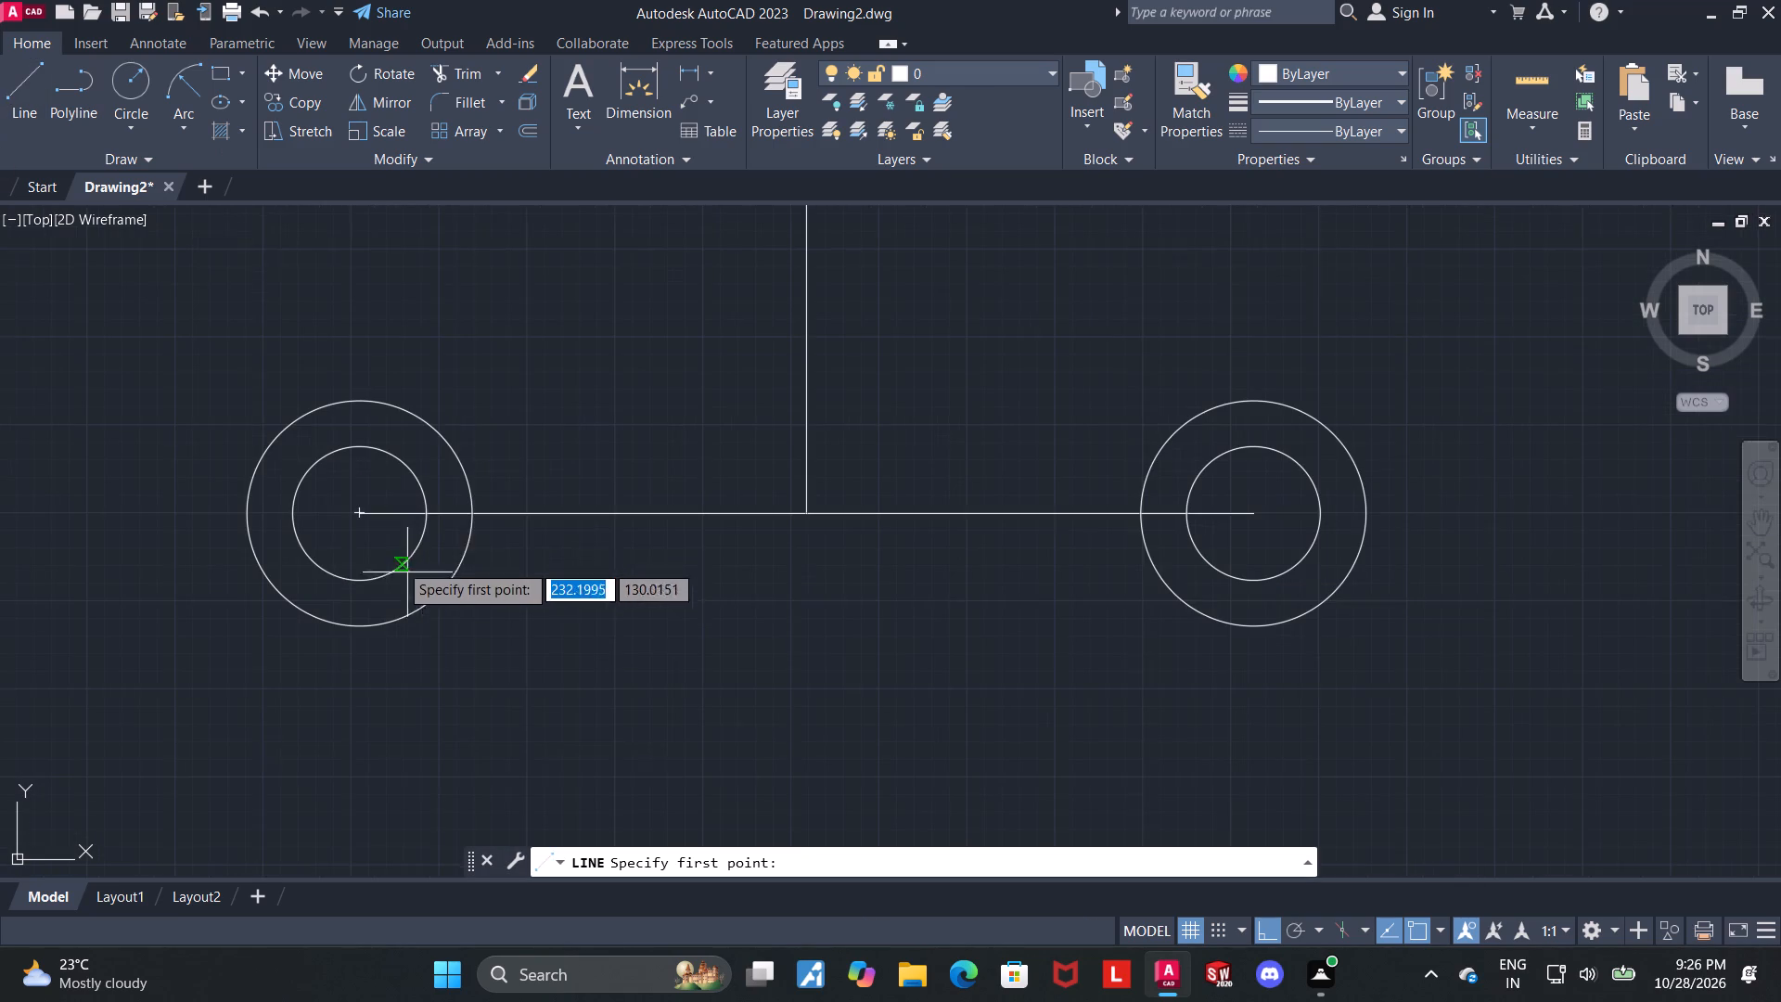
{"action": "left_click", "coordinate": [361, 512]}
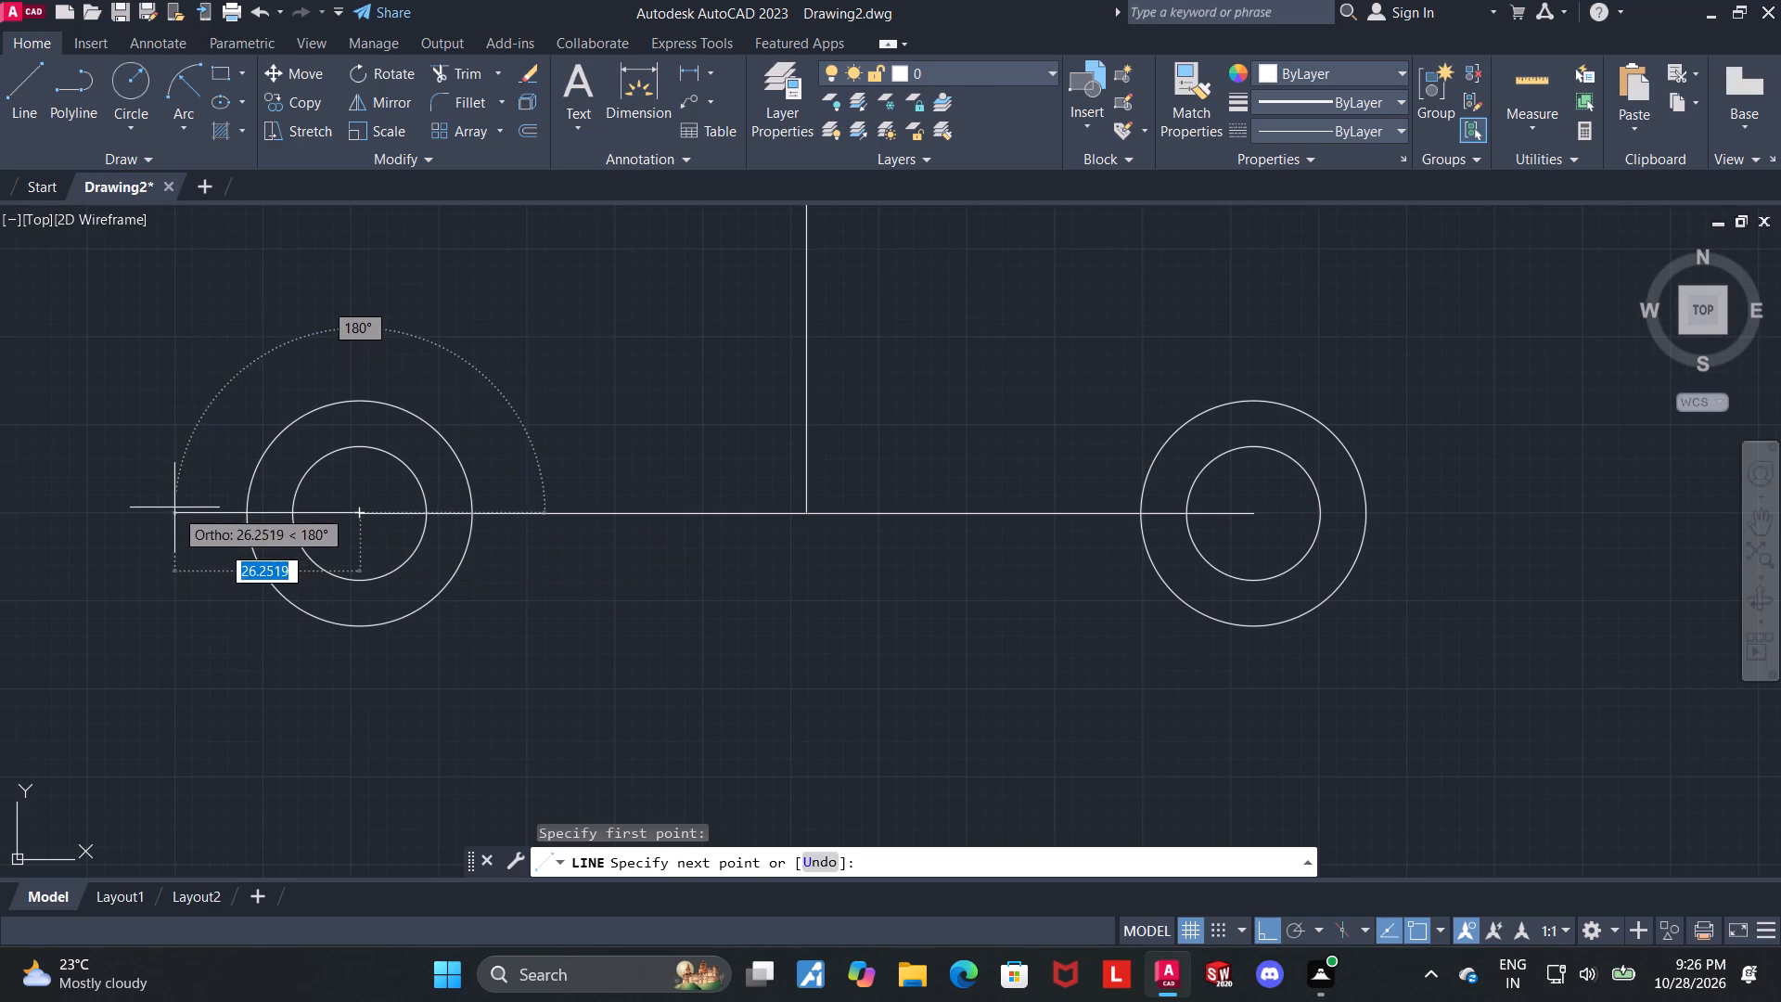
{"action": "left_click", "coordinate": [180, 507]}
{"action": "key", "text": "Escape"}
{"action": "left_click", "coordinate": [5, 101]}
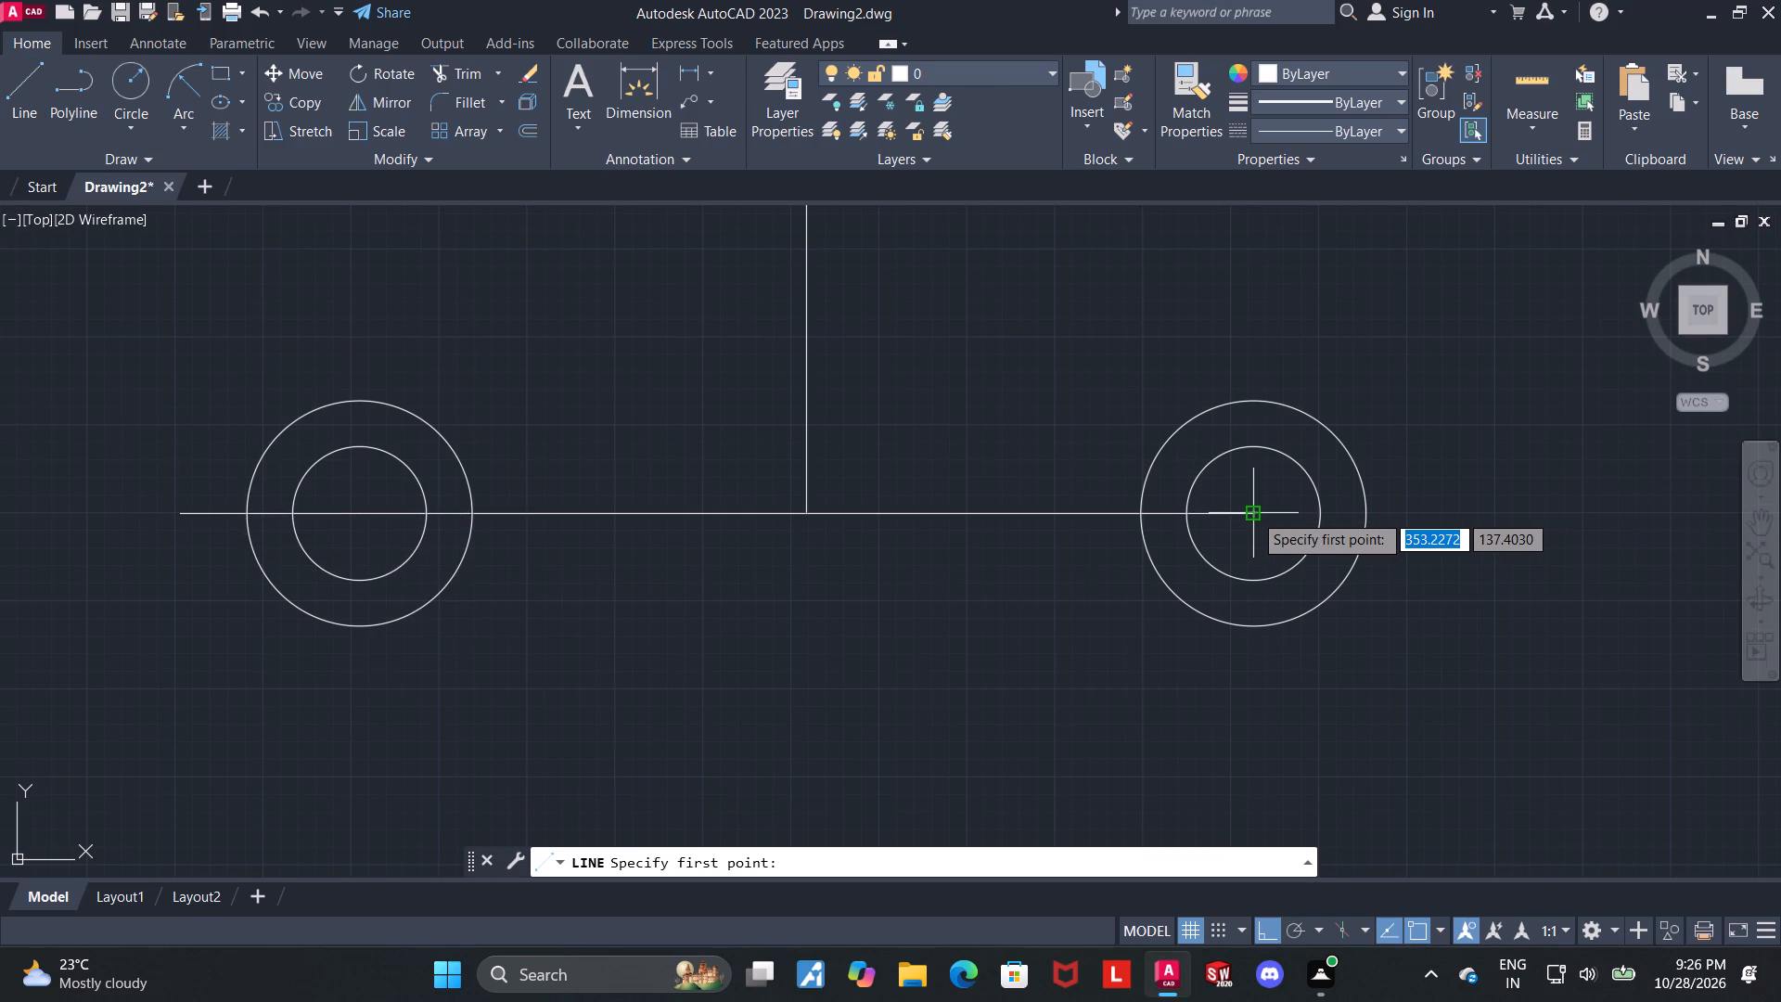
{"action": "left_click", "coordinate": [1253, 513]}
{"action": "left_click", "coordinate": [1441, 506]}
{"action": "key", "text": "Escape"}
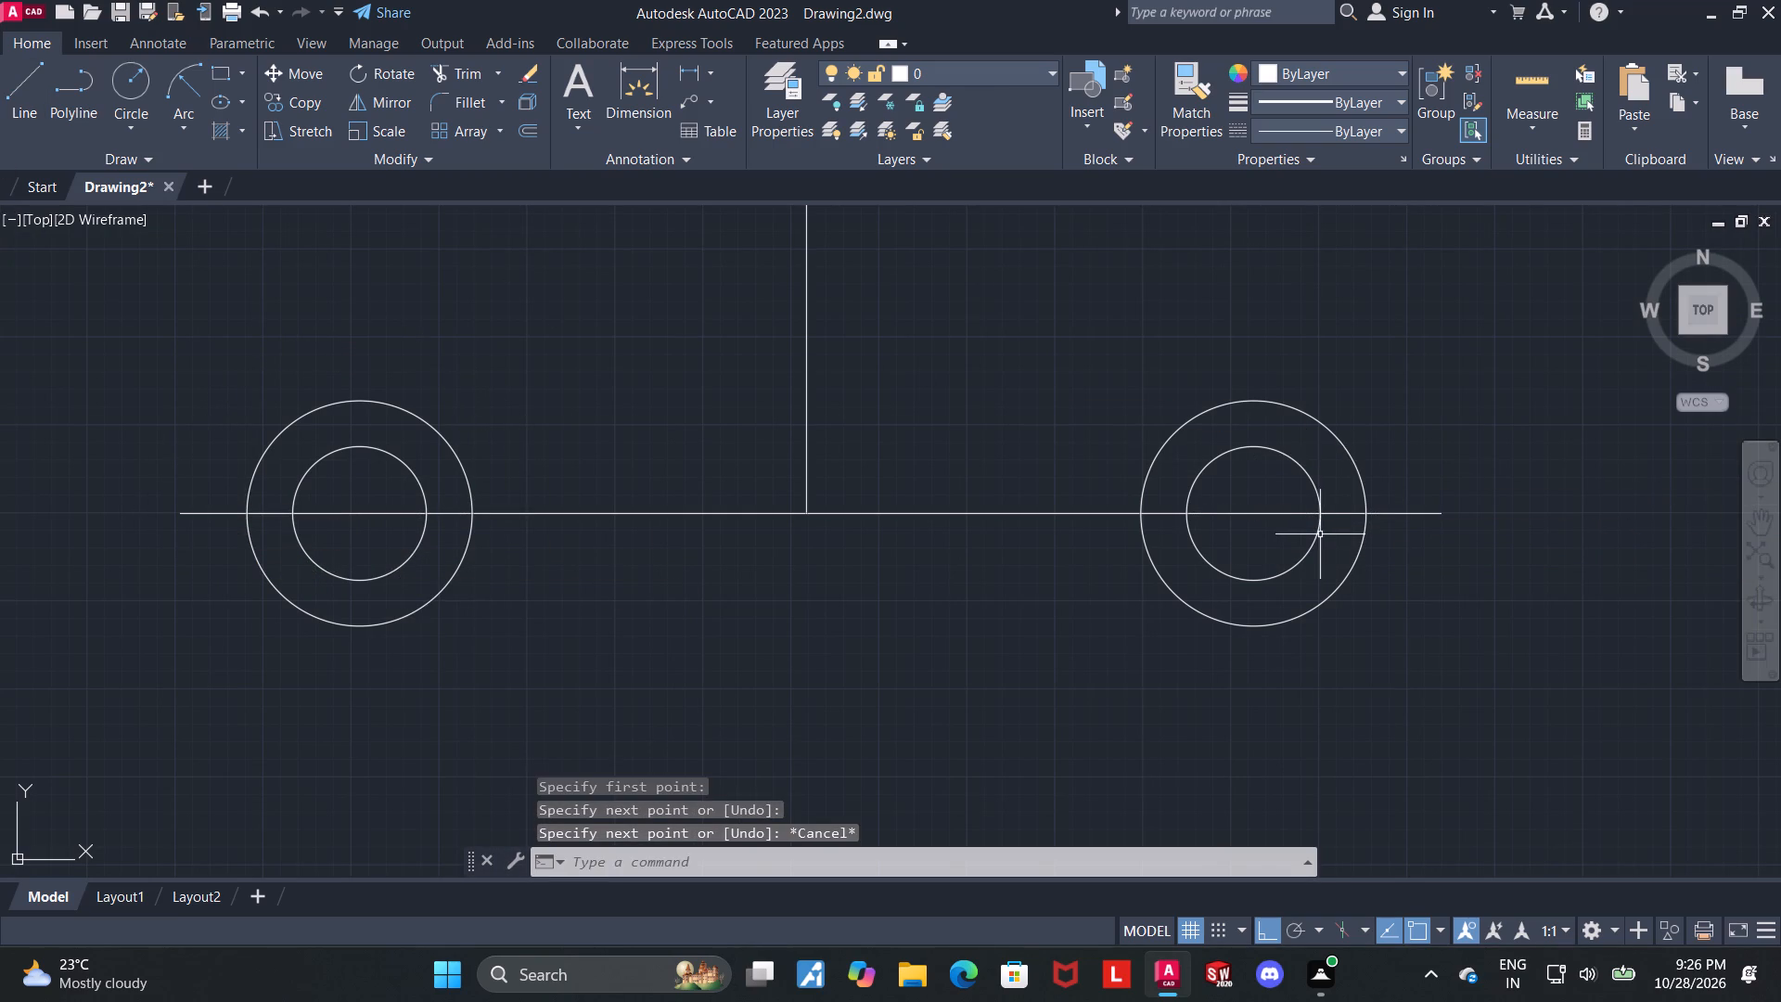
Join all the collinear horizontal segments through both circle pairs into one line.
{"action": "left_click", "coordinate": [1295, 533]}
{"action": "left_click", "coordinate": [1241, 501]}
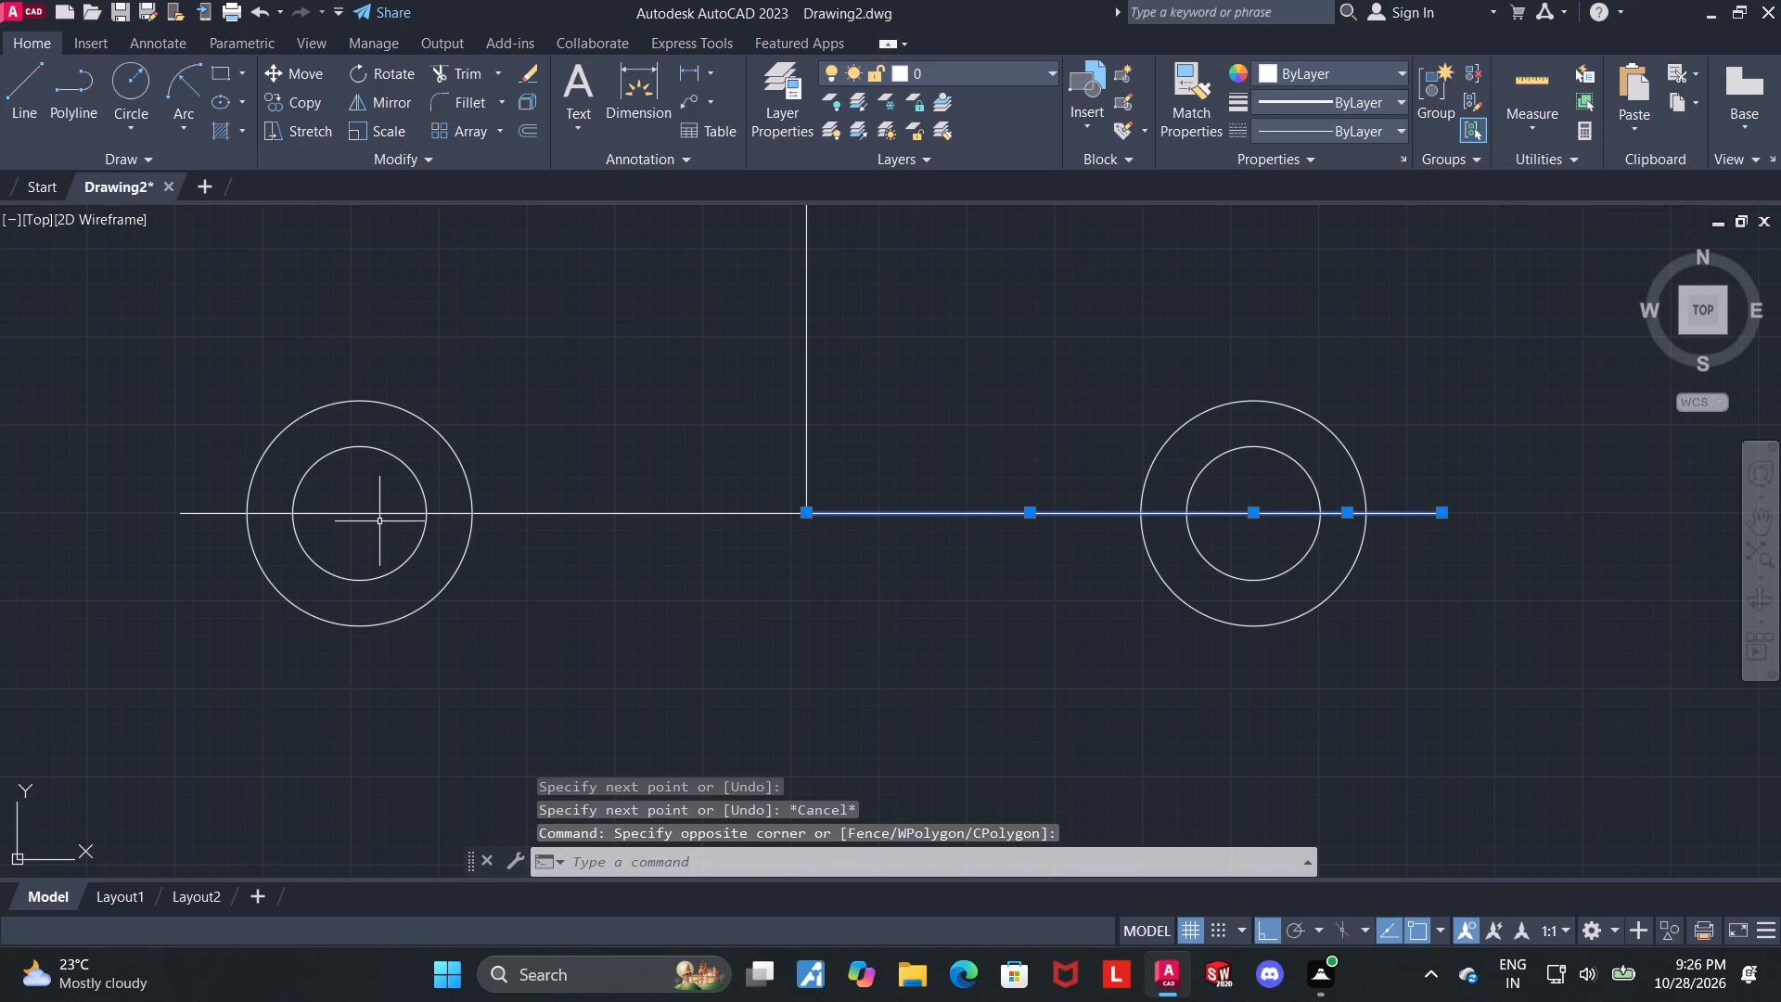
{"action": "left_click", "coordinate": [378, 521]}
{"action": "left_click", "coordinate": [357, 508]}
{"action": "key", "text": "j"}
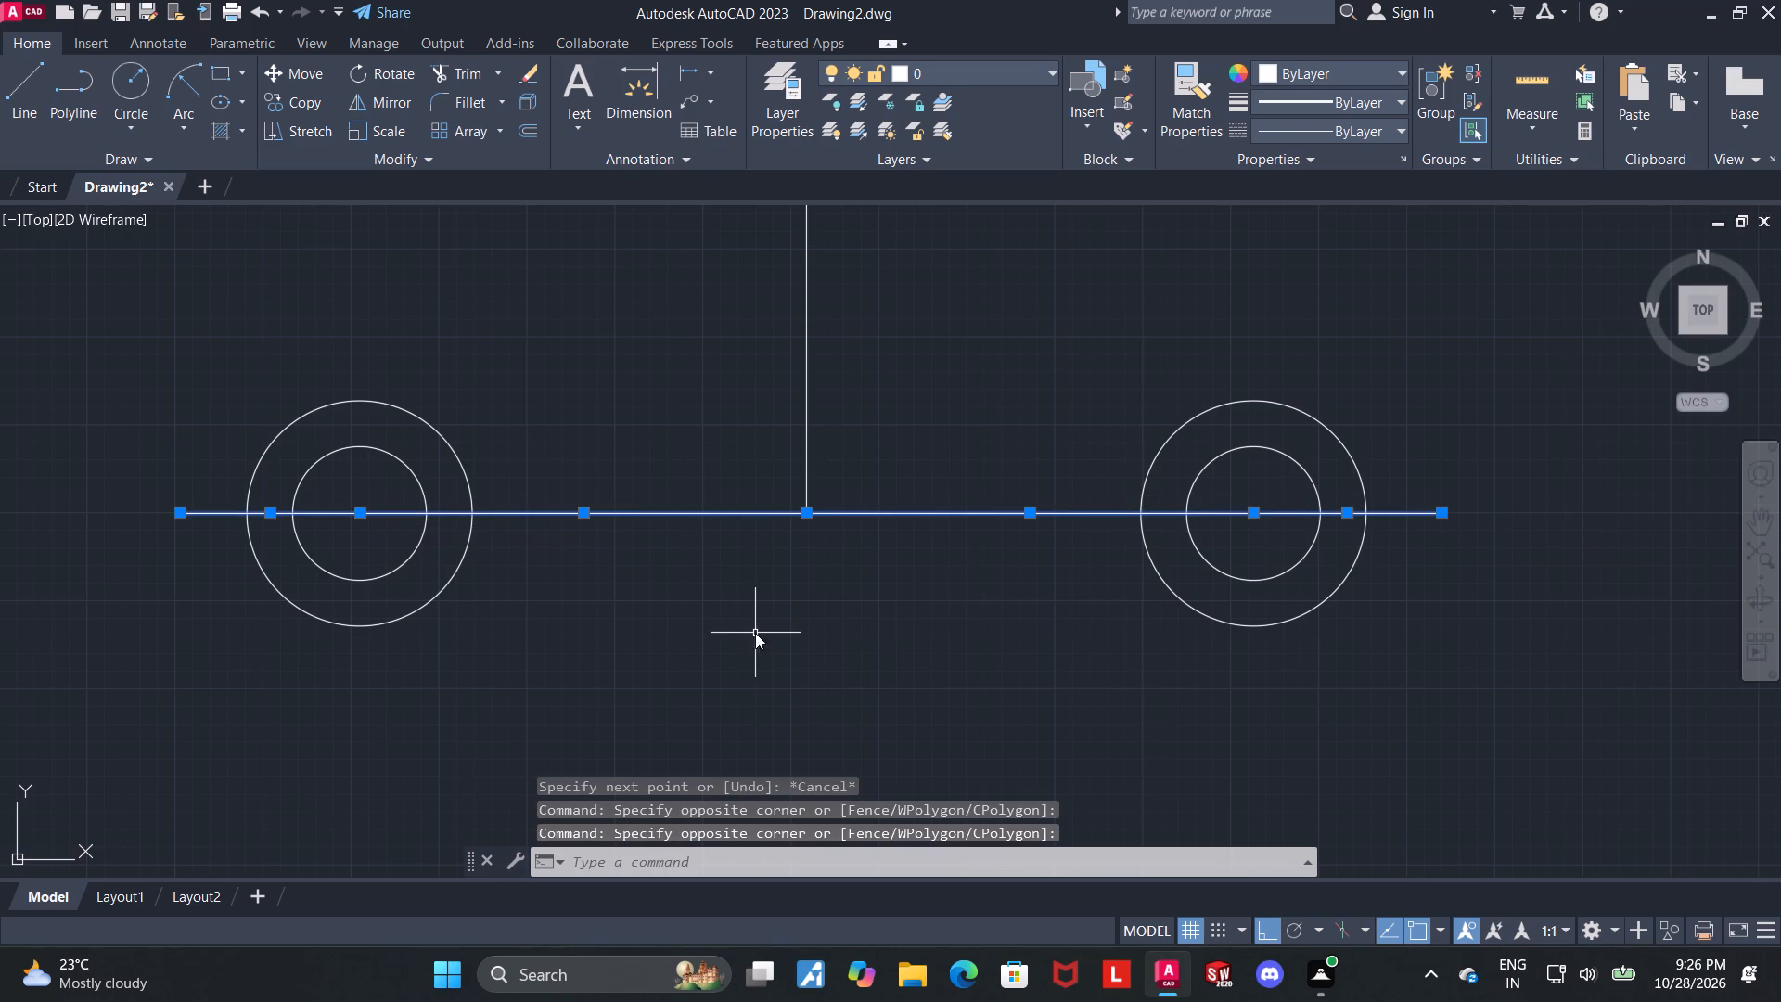
{"action": "key", "text": "Return"}
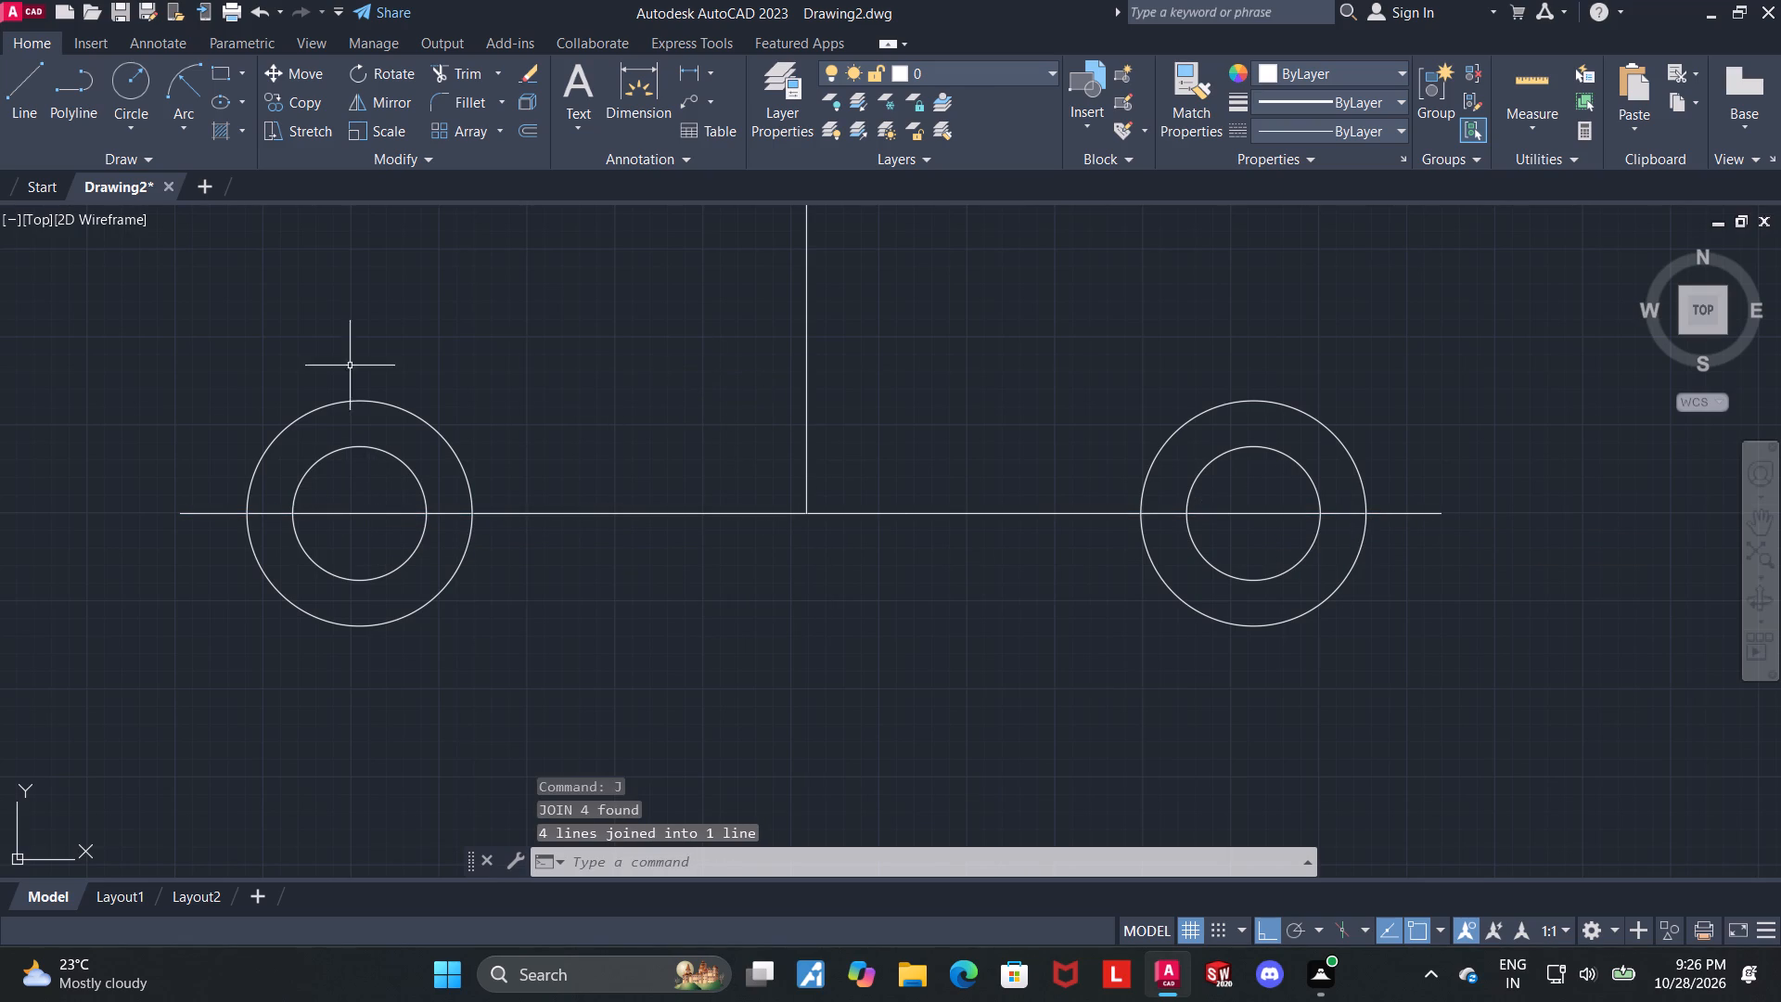
Draw a vertical centre line through the left circles, starting about 6 units above the outer circle and ending below it.
{"action": "left_click", "coordinate": [35, 92]}
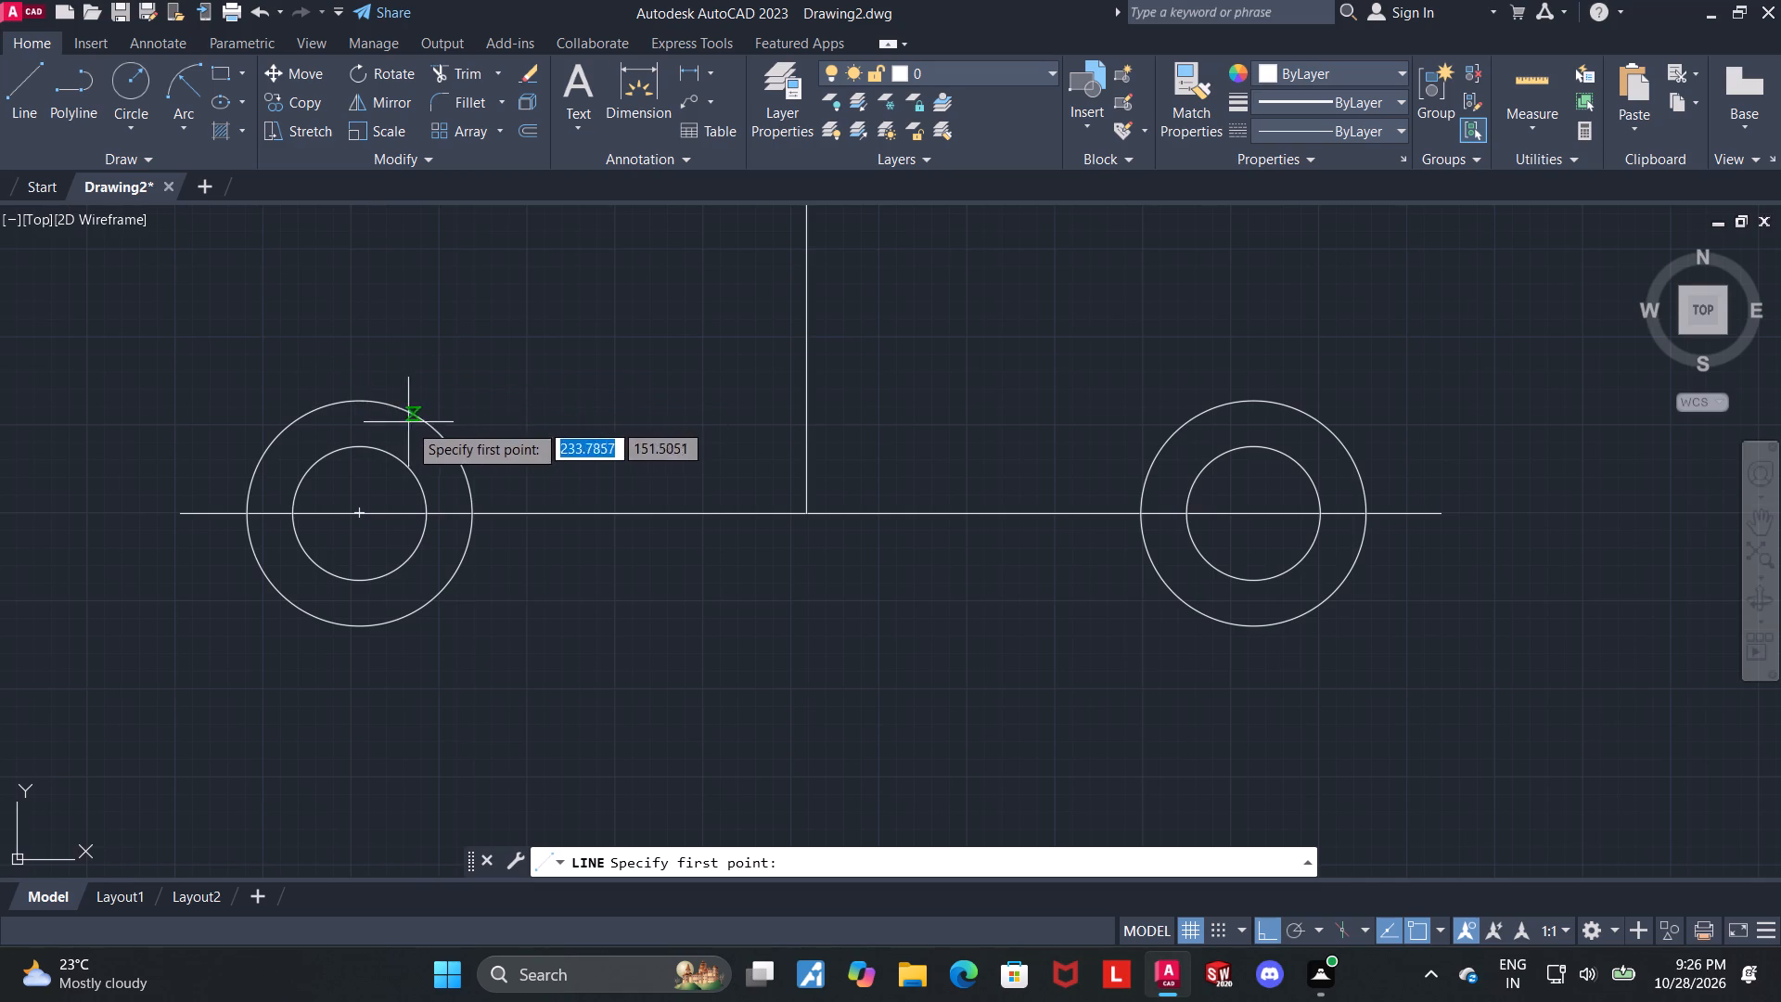
{"action": "left_click", "coordinate": [360, 360]}
{"action": "left_click", "coordinate": [347, 671]}
{"action": "key", "text": "Escape"}
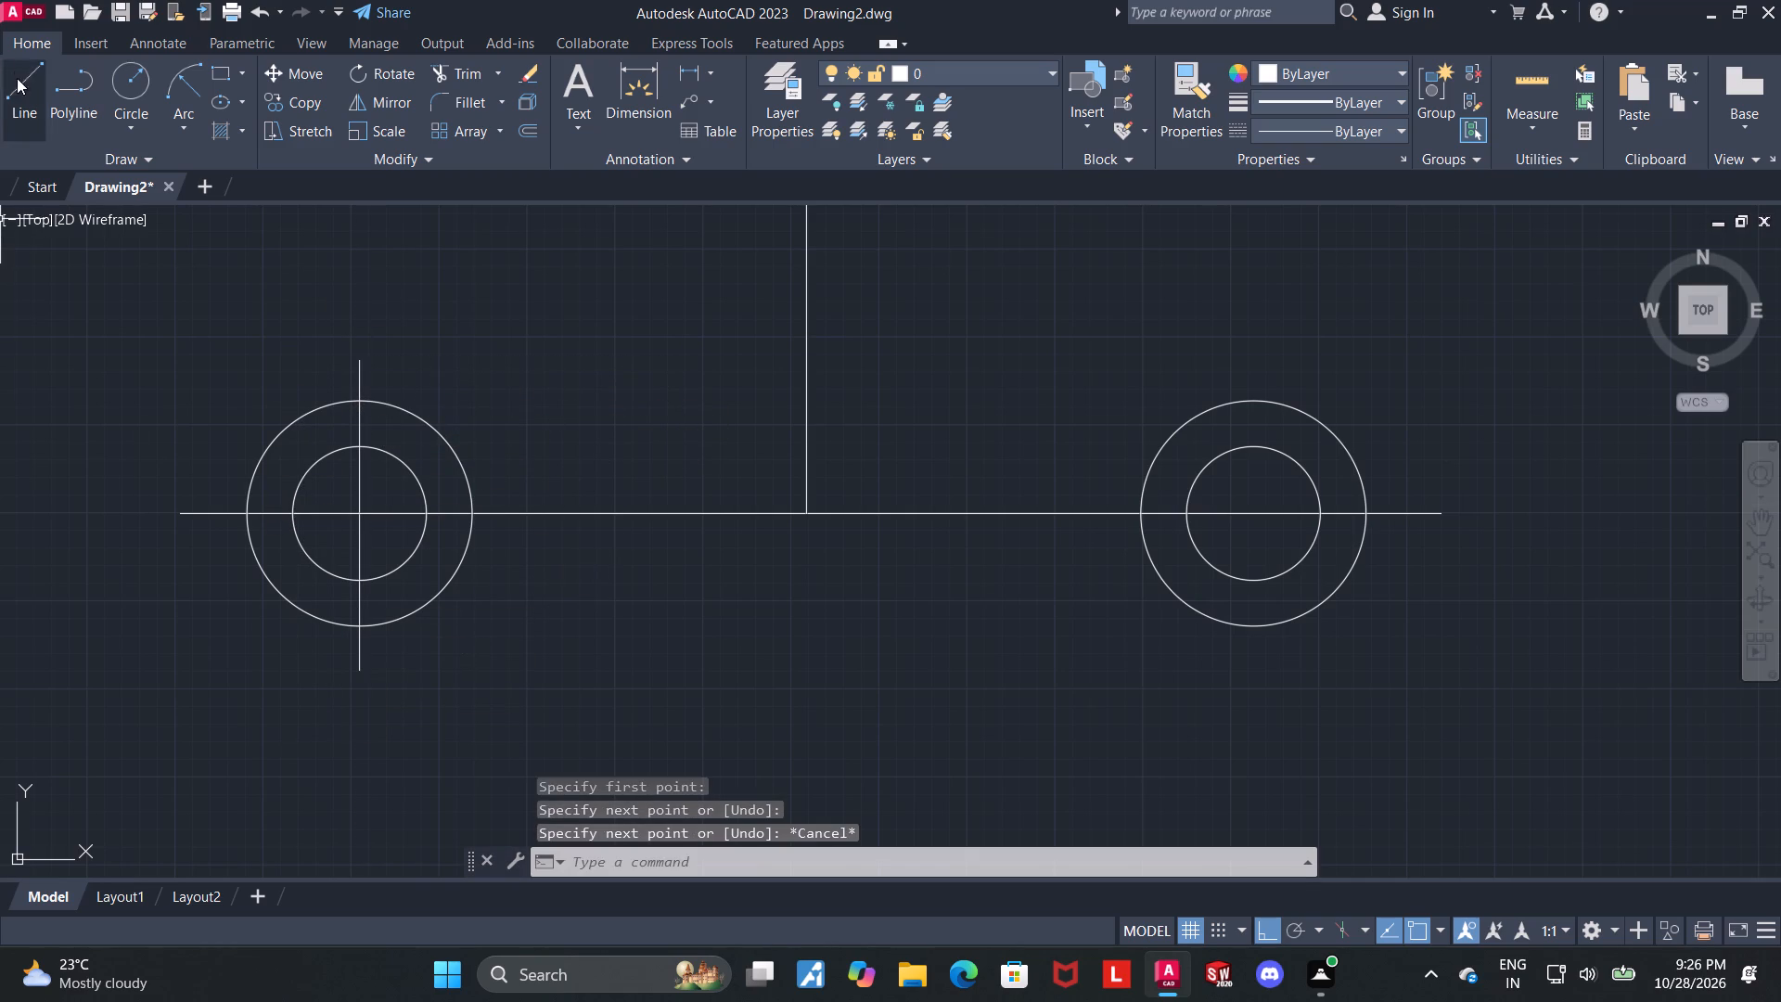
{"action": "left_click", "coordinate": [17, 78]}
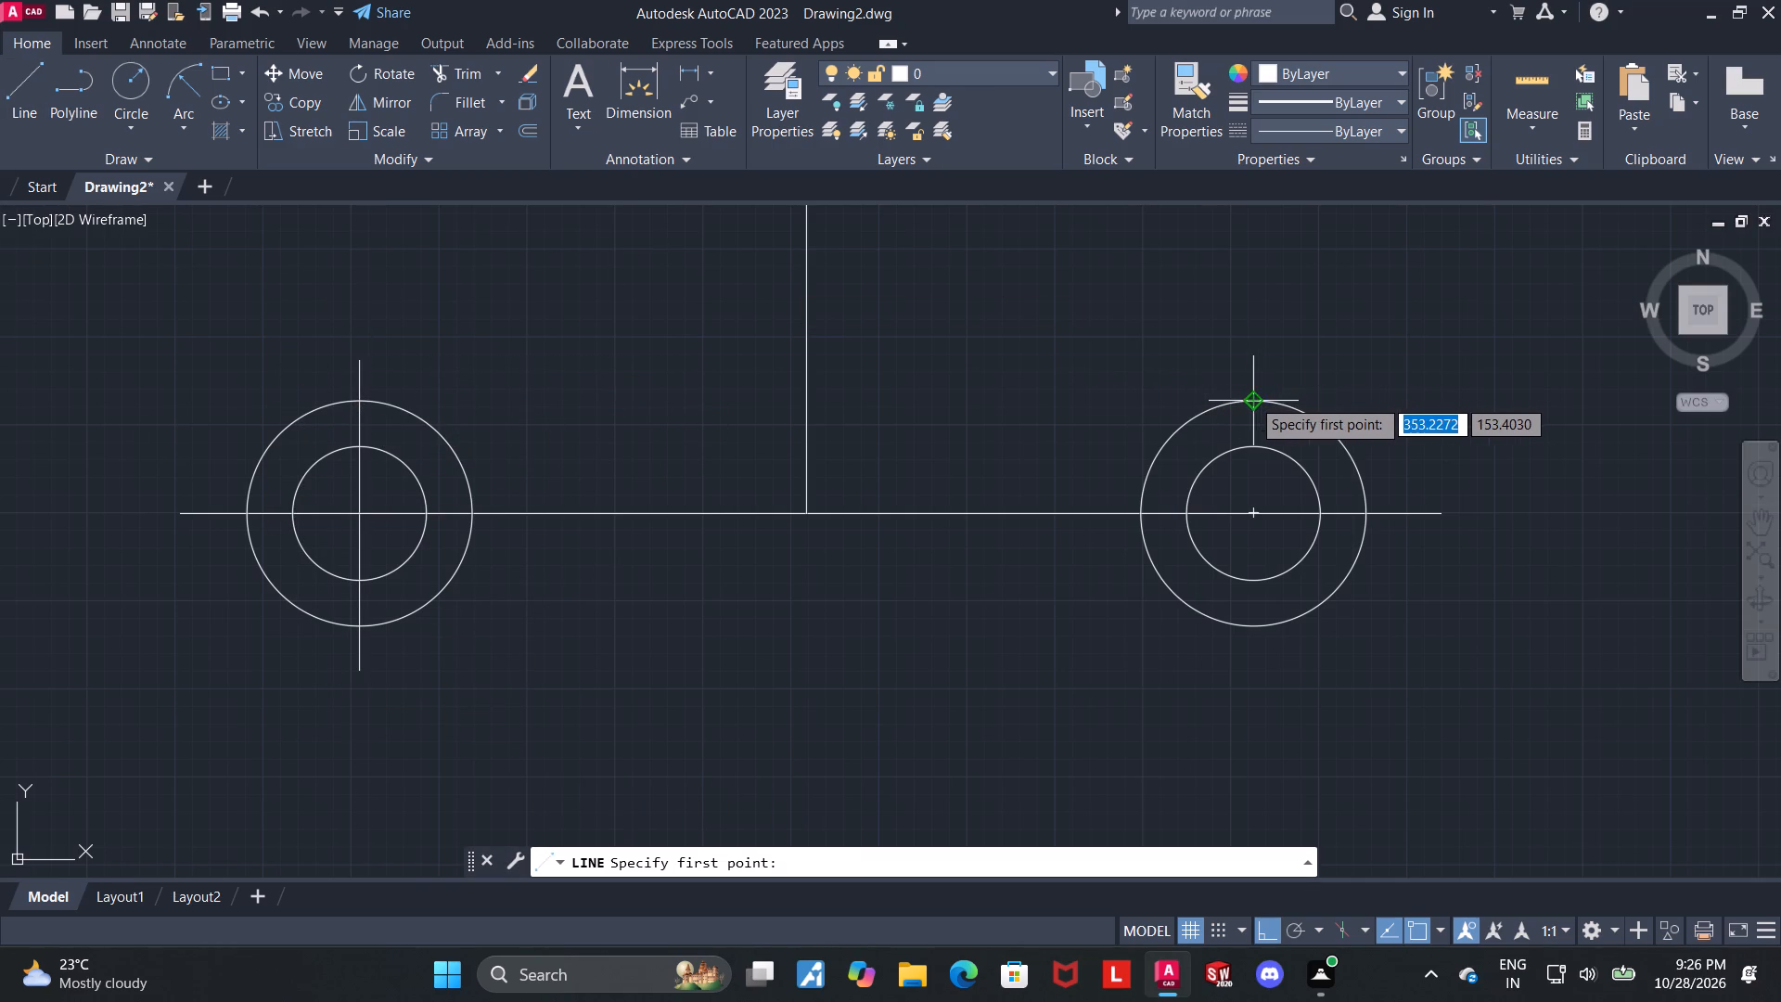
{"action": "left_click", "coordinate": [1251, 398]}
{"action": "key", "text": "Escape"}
Draw a vertical centre line about 40 units long through the right circles, starting about 2.5 units above the outer circle.
{"action": "left_click", "coordinate": [1, 90]}
{"action": "left_click", "coordinate": [6, 92]}
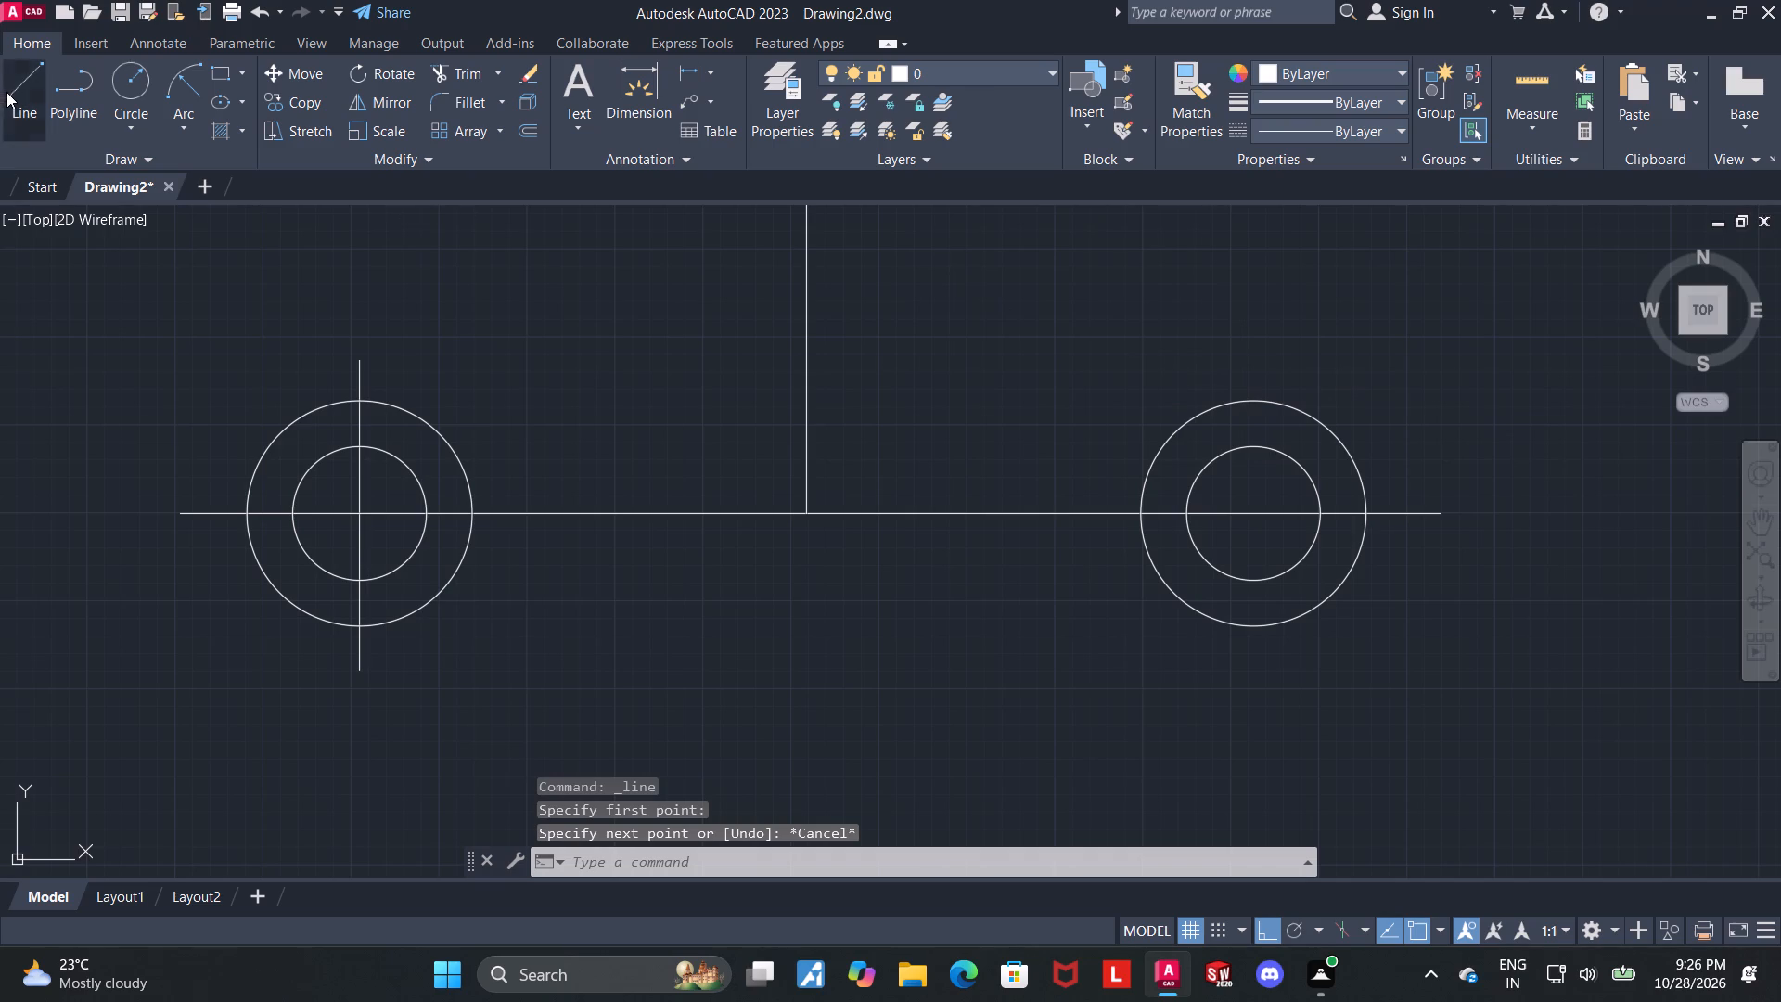
{"action": "left_click", "coordinate": [1253, 381]}
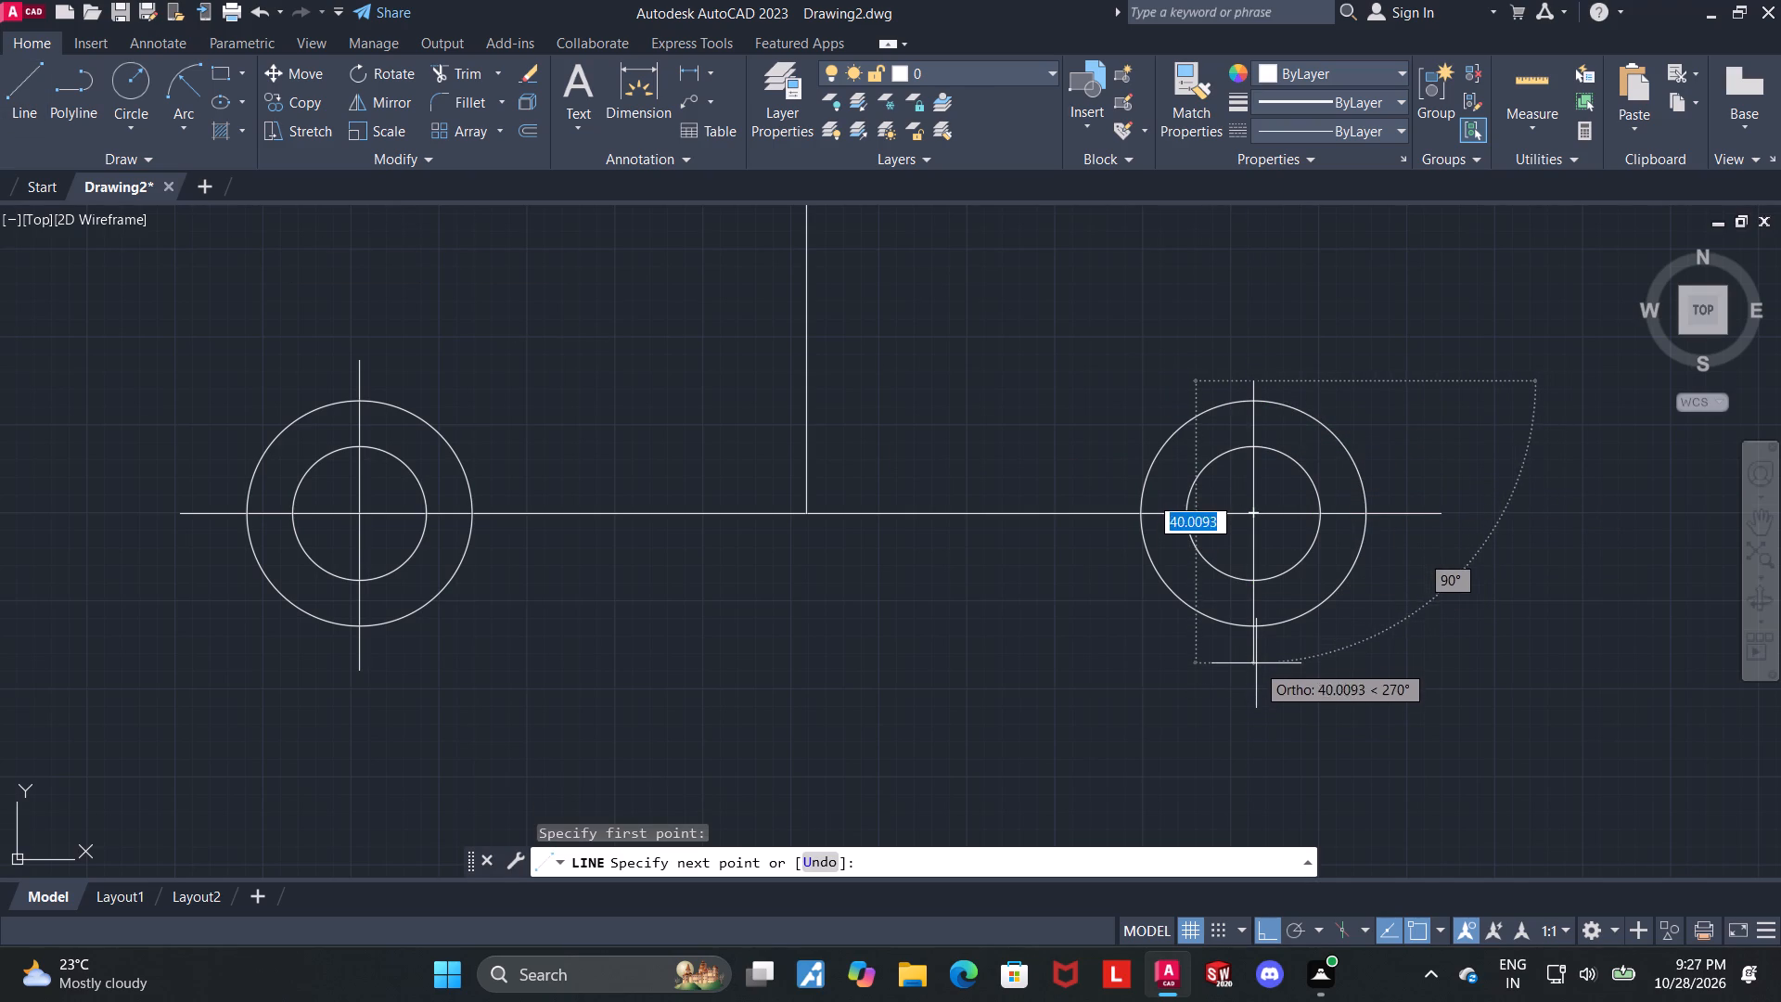
{"action": "left_click", "coordinate": [1256, 663]}
{"action": "key", "text": "Escape"}
Load the ACAD_ISO04W100 (ISO long-dash dot) linetype into the drawing.
{"action": "left_click", "coordinate": [1268, 556]}
{"action": "left_click", "coordinate": [1250, 510]}
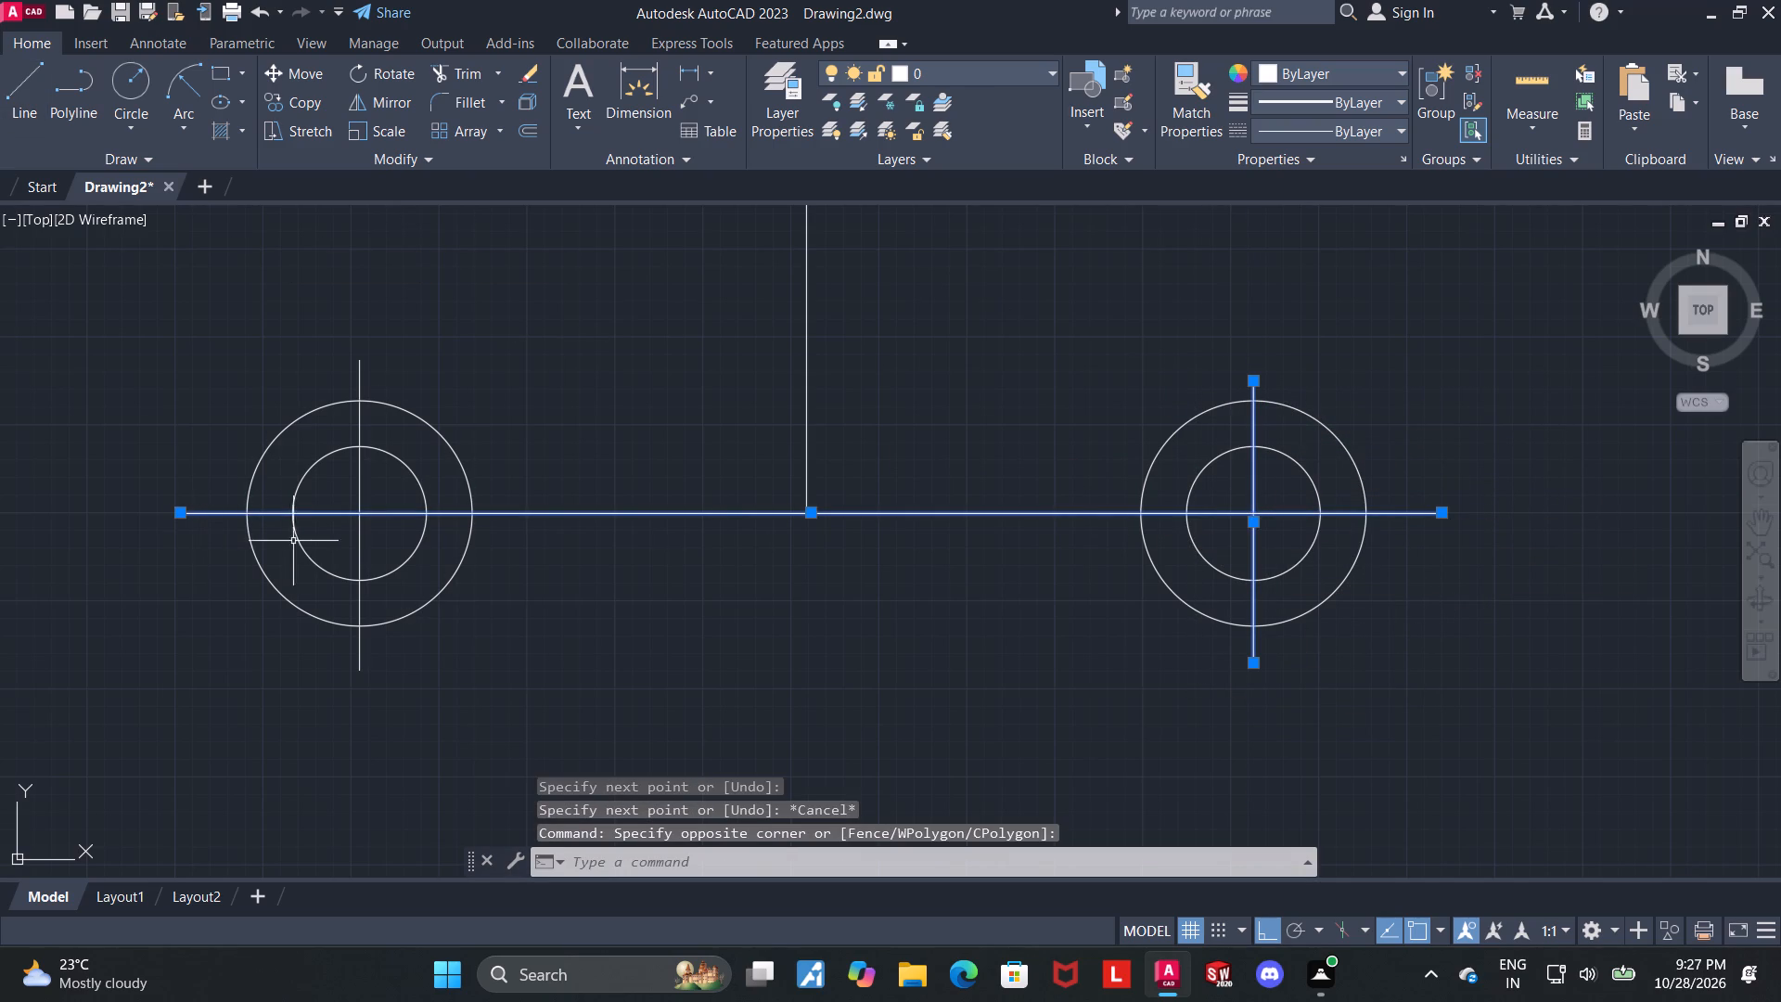
{"action": "left_click", "coordinate": [359, 561]}
{"action": "left_click", "coordinate": [1364, 137]}
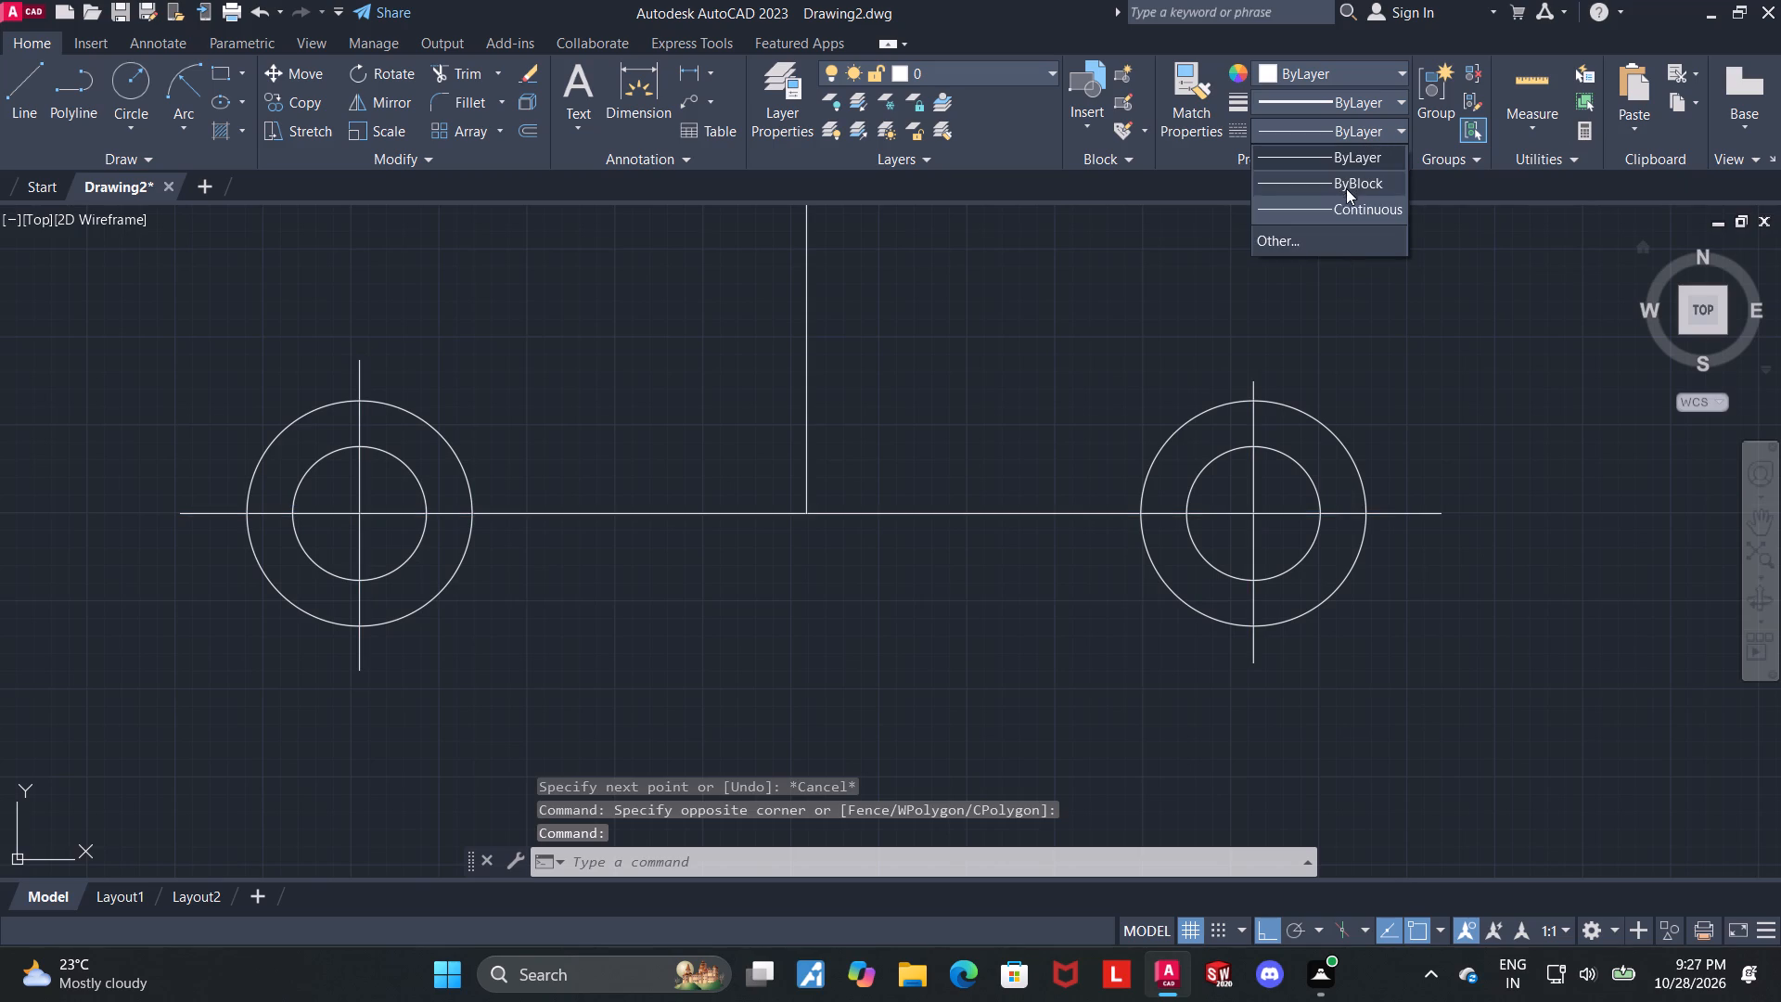
{"action": "left_click", "coordinate": [1342, 239]}
{"action": "left_click", "coordinate": [1078, 285]}
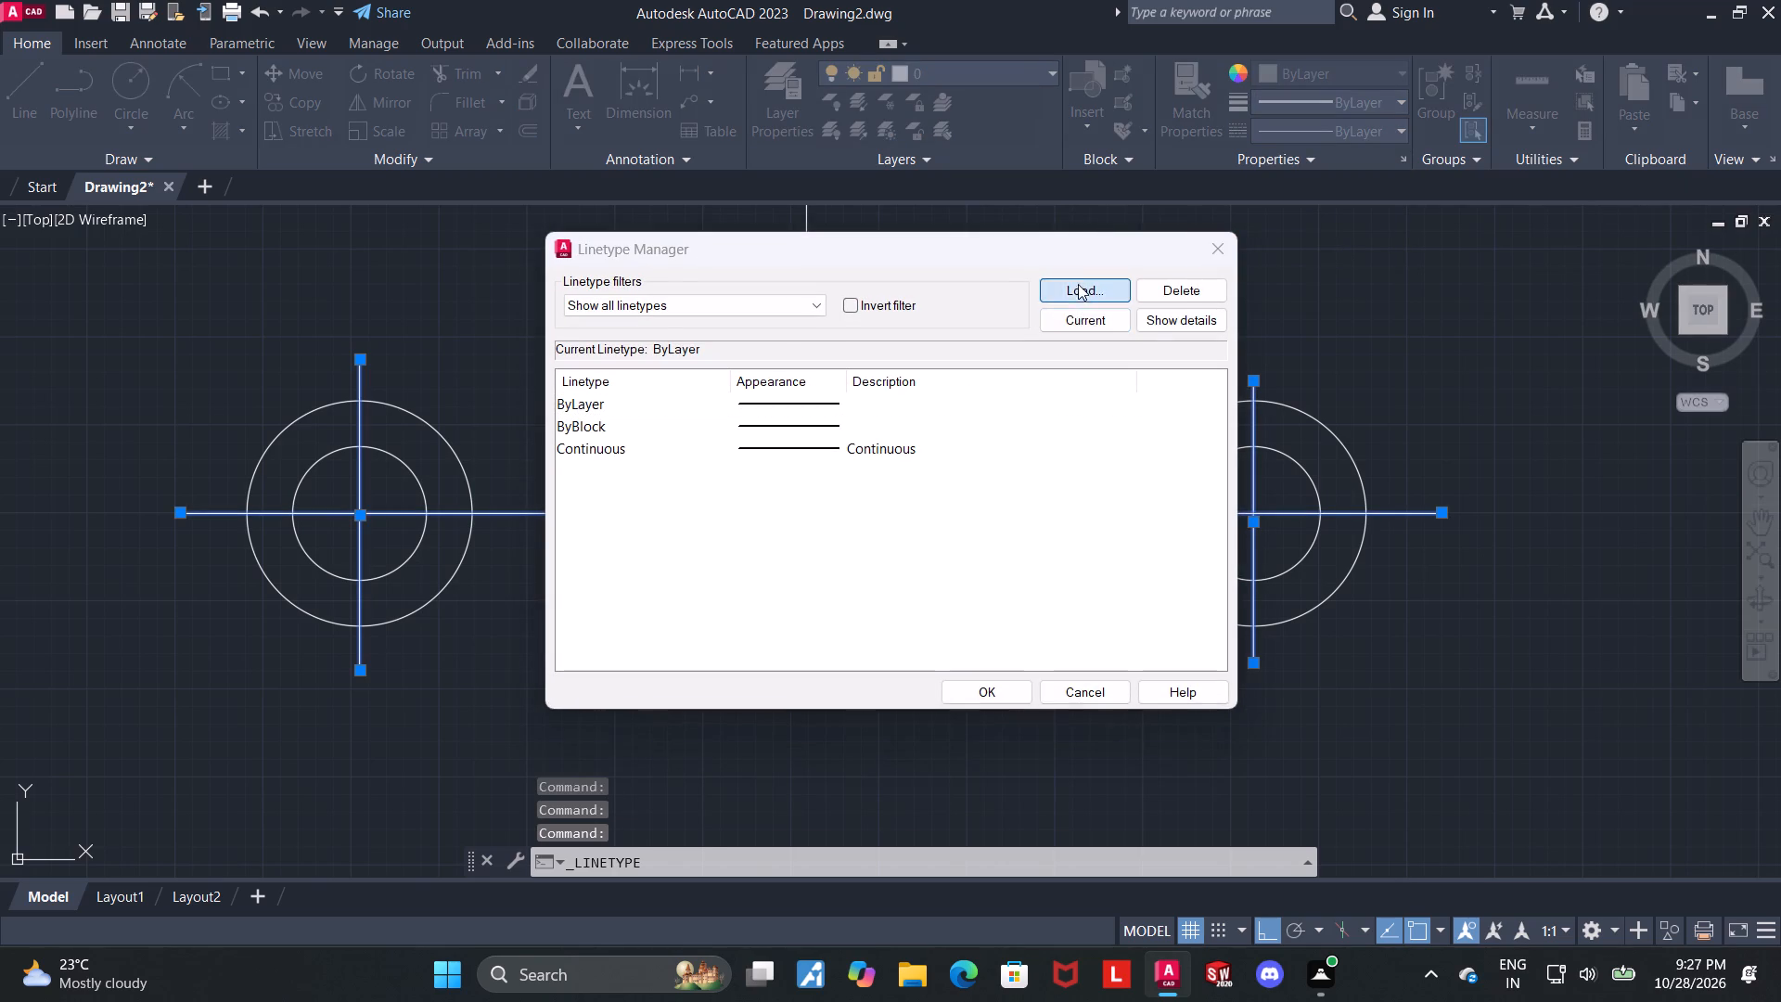
{"action": "double_click", "coordinate": [942, 480]}
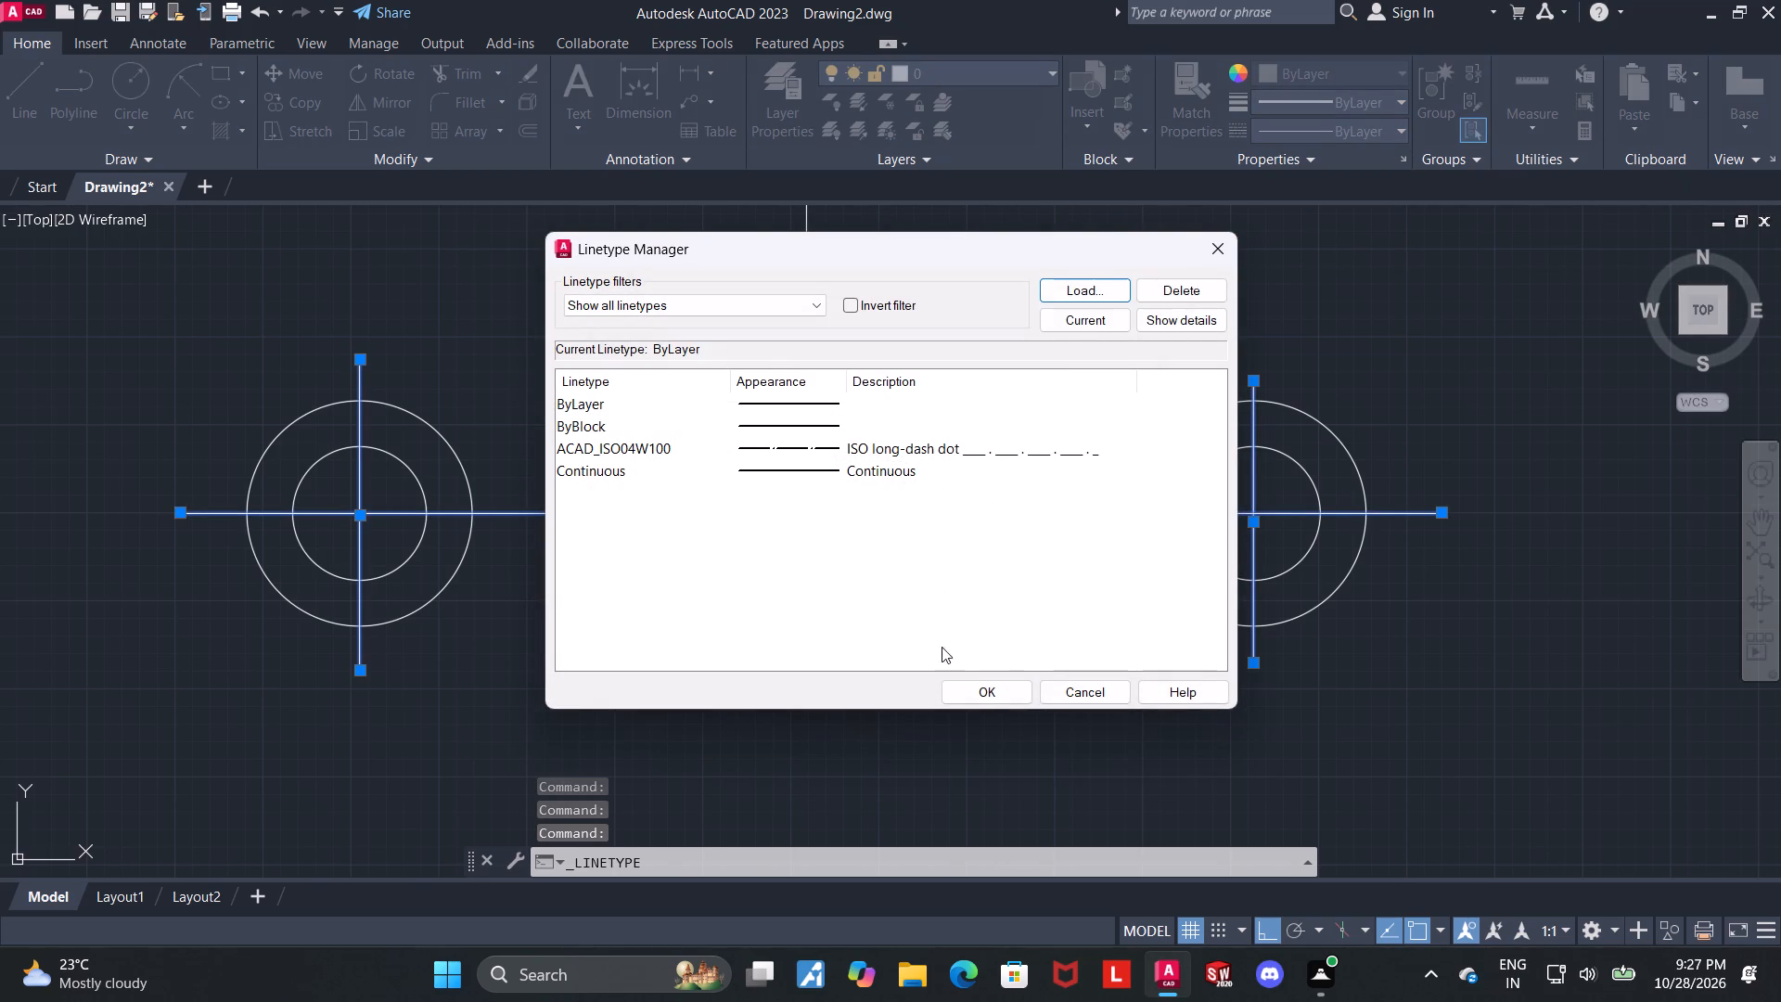
{"action": "left_click", "coordinate": [986, 685]}
Set the horizontal line and both vertical lines through the circles to the ACAD_ISO04W100 linetype and cyan colour.
{"action": "left_click", "coordinate": [1268, 529]}
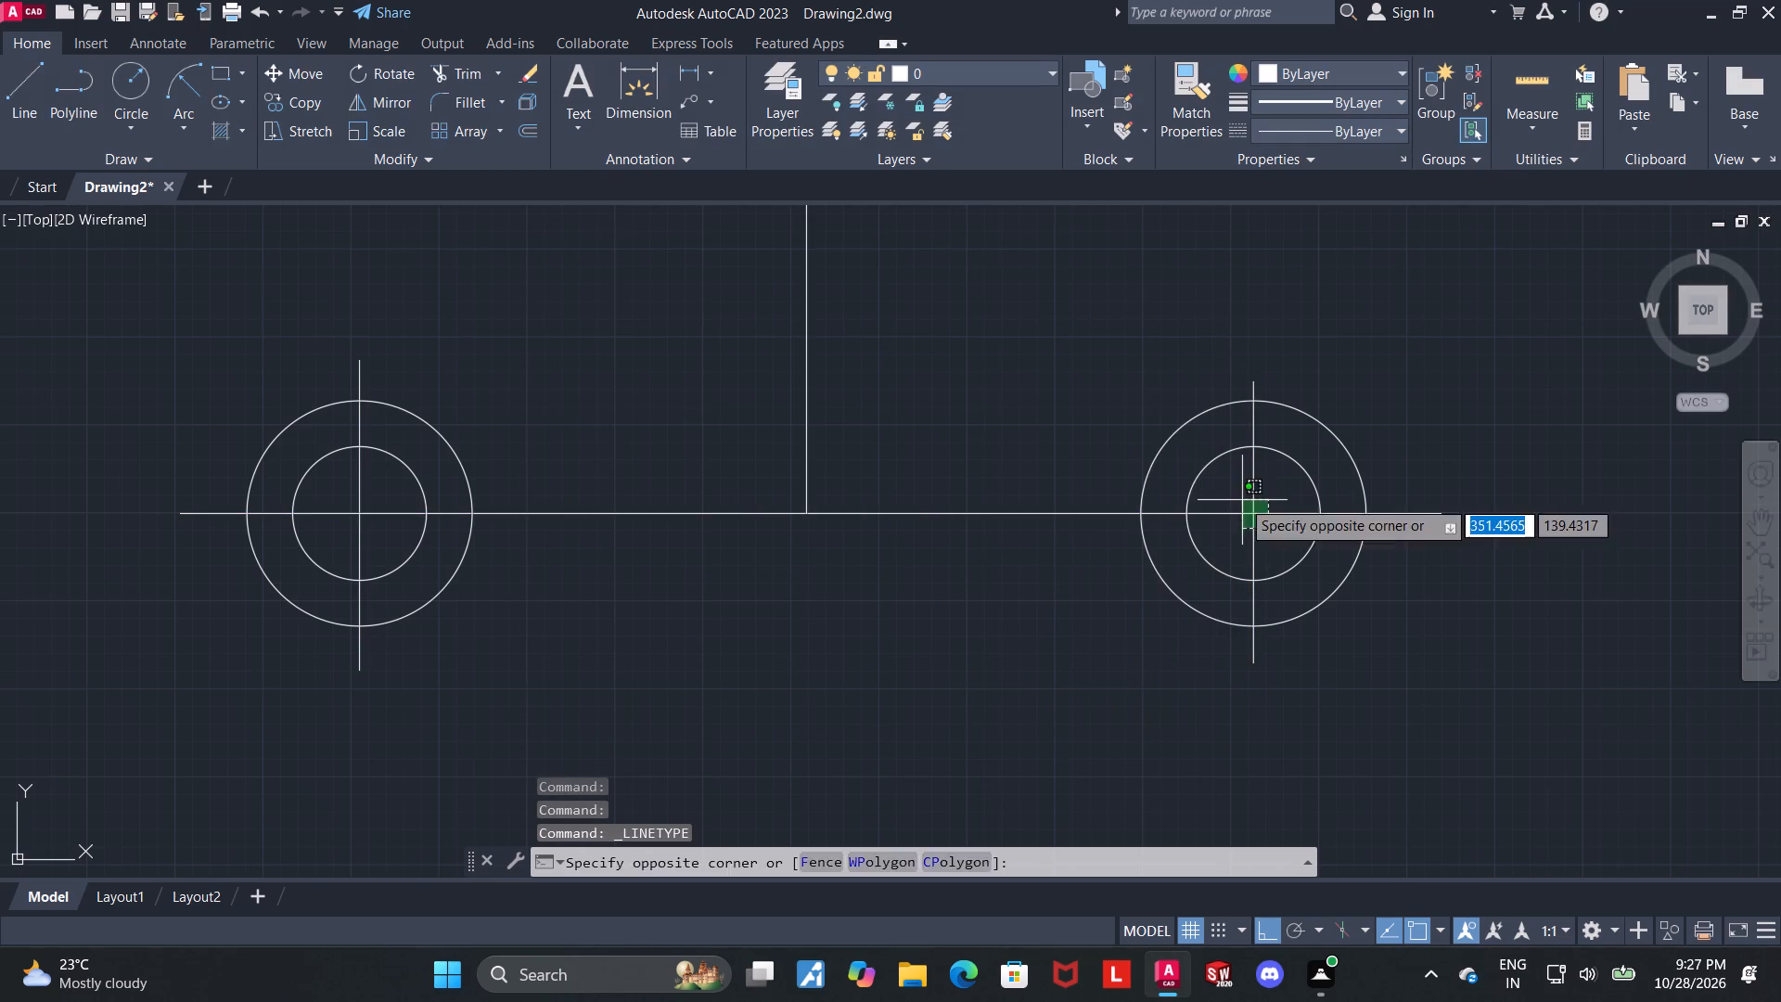
{"action": "left_click", "coordinate": [1240, 499]}
{"action": "left_click", "coordinate": [365, 492]}
{"action": "left_click", "coordinate": [352, 488]}
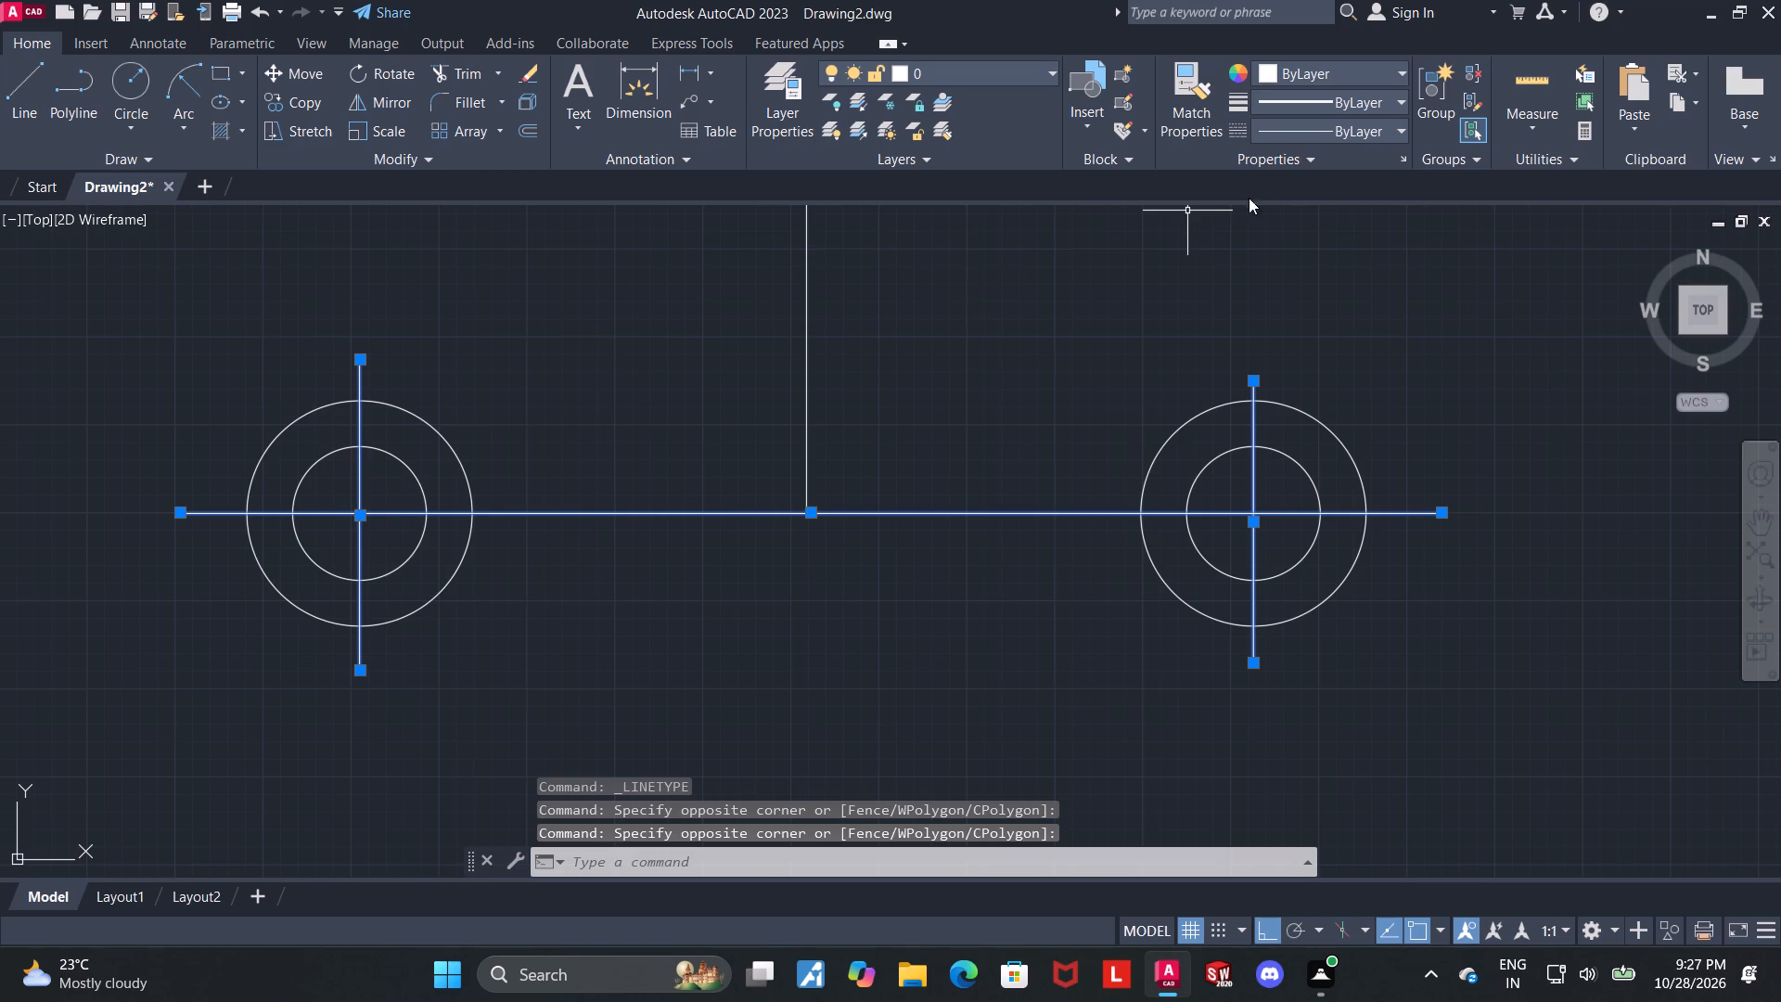
{"action": "left_click", "coordinate": [1292, 131]}
{"action": "left_click", "coordinate": [1324, 203]}
{"action": "left_click", "coordinate": [1331, 80]}
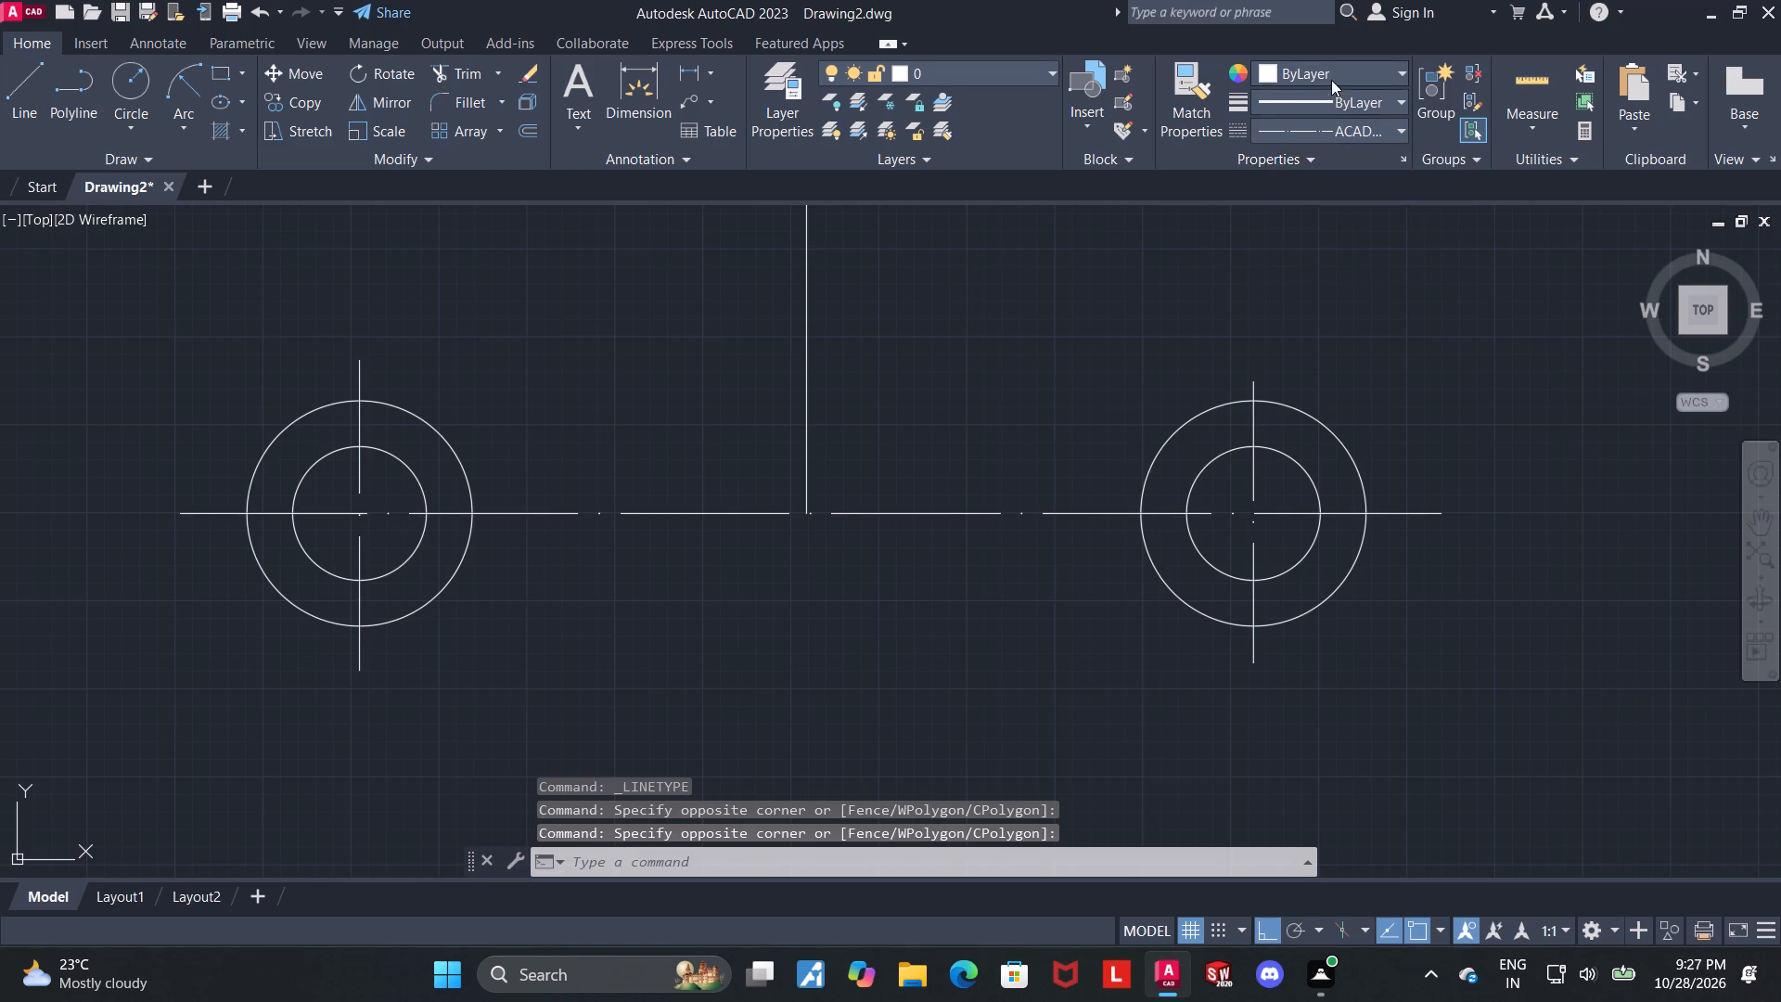
{"action": "left_click", "coordinate": [1339, 301]}
{"action": "key", "text": "Escape"}
Draw a circle of radius 9.5 centred on the upper end of the middle vertical line.
{"action": "scroll", "coordinate": [983, 353], "scroll_direction": "down", "scroll_amount": 1}
{"action": "middle_click_drag", "start_coordinate": [1027, 333], "coordinate": [1015, 353]}
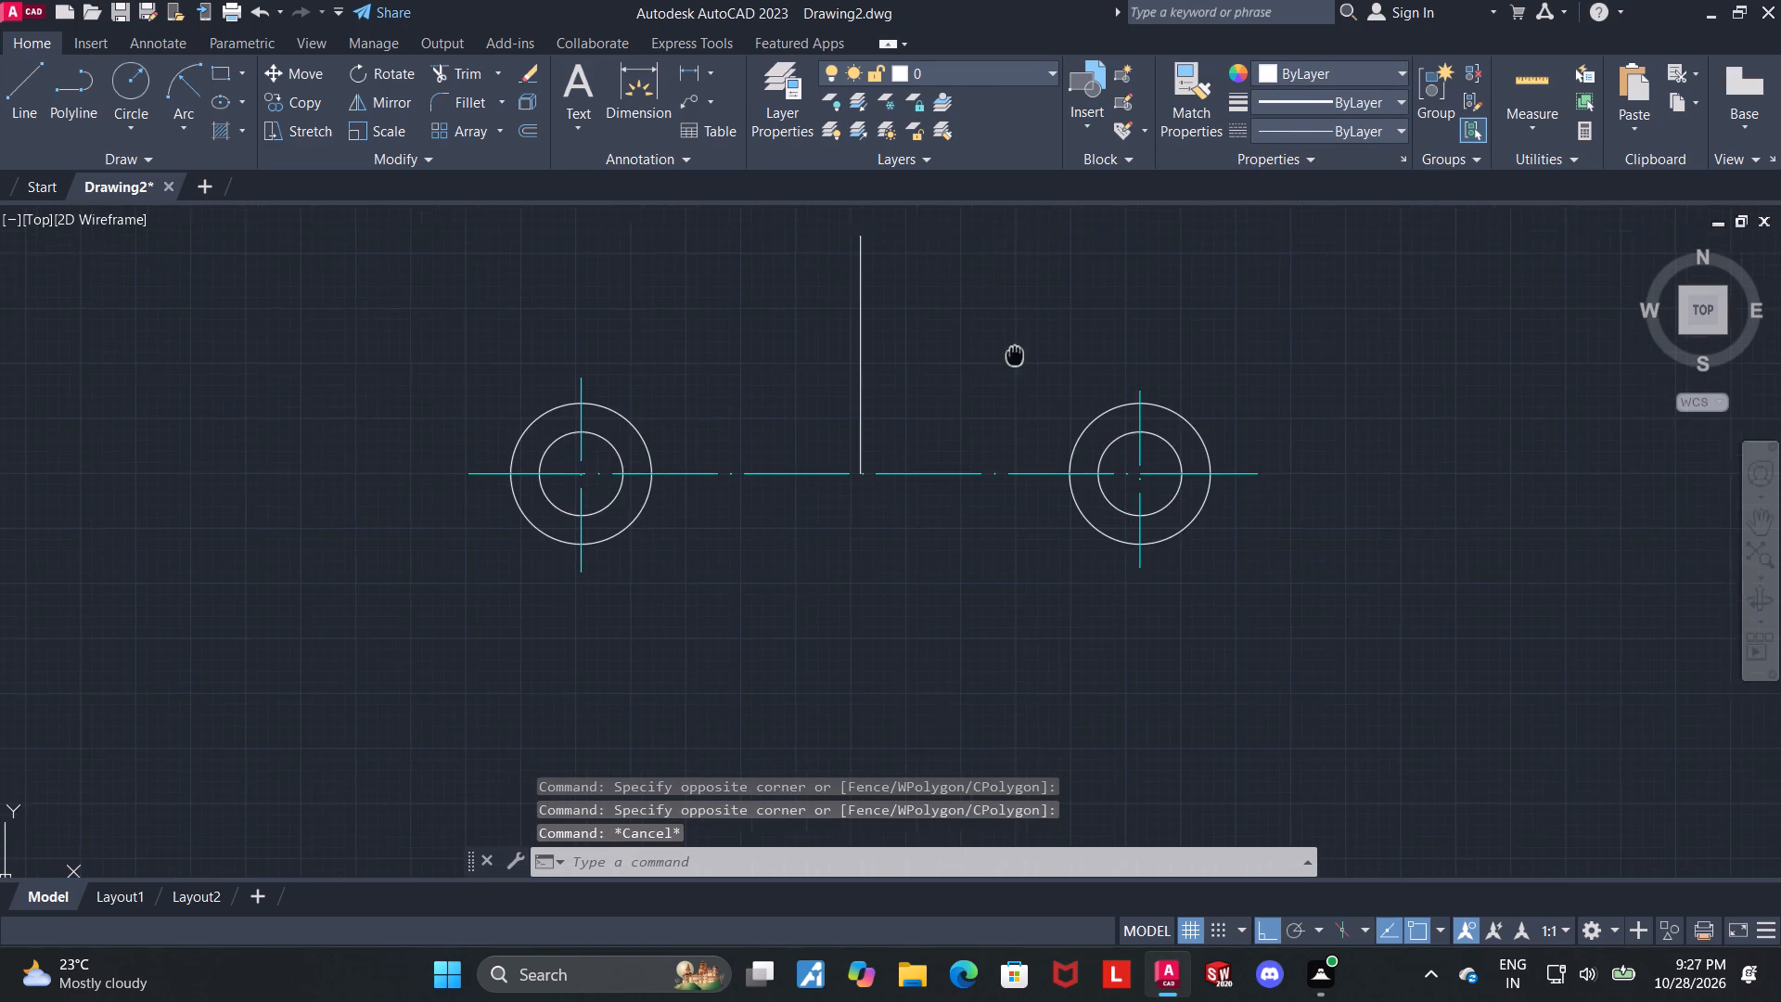
{"action": "middle_click_drag", "start_coordinate": [1015, 353], "coordinate": [971, 424]}
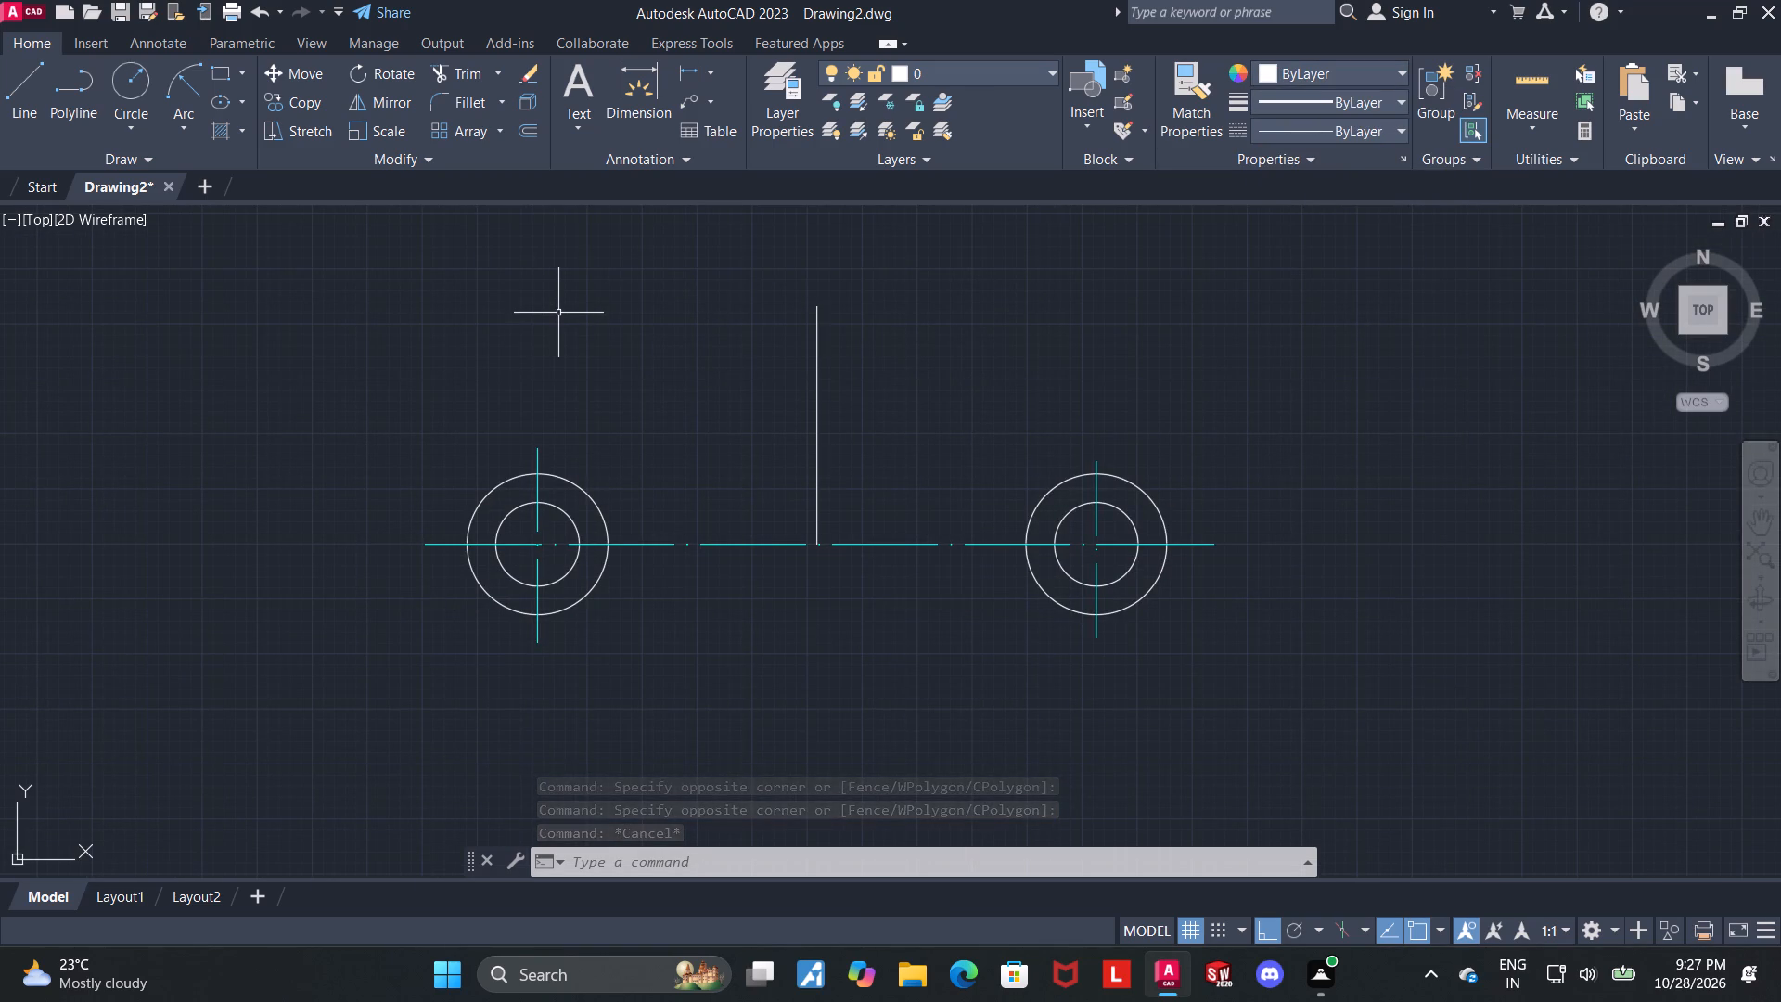
{"action": "left_click", "coordinate": [116, 92]}
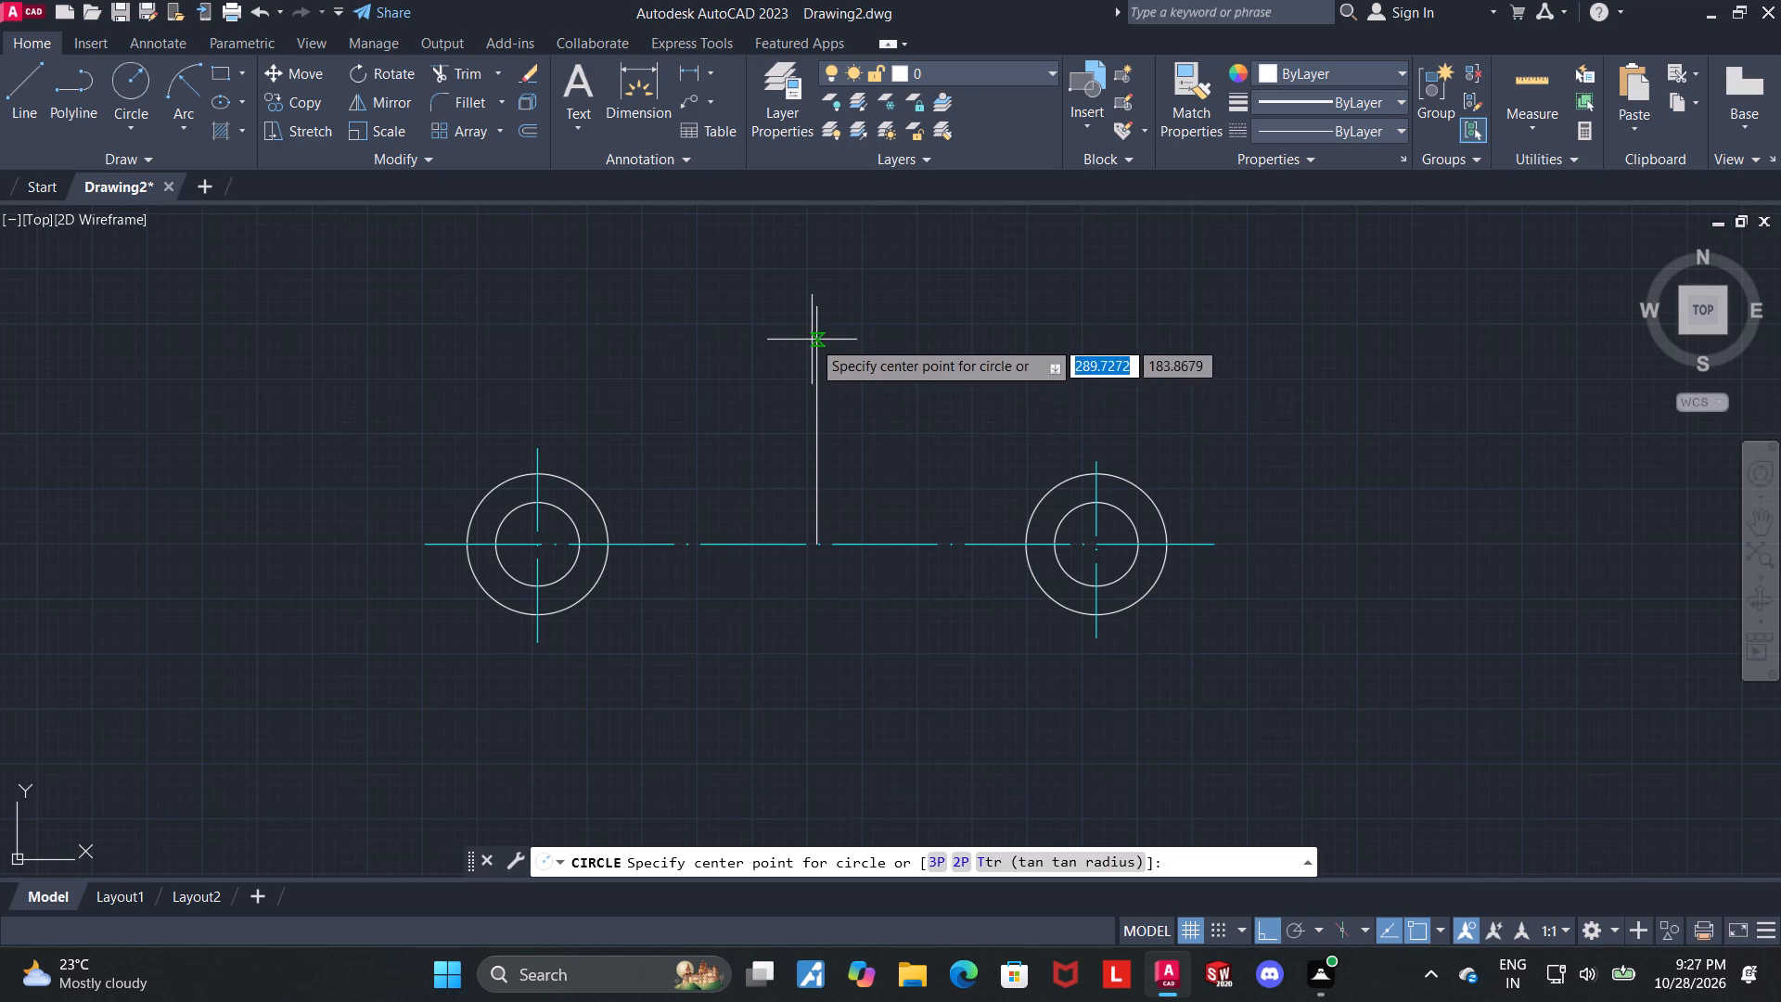
{"action": "left_click", "coordinate": [814, 311]}
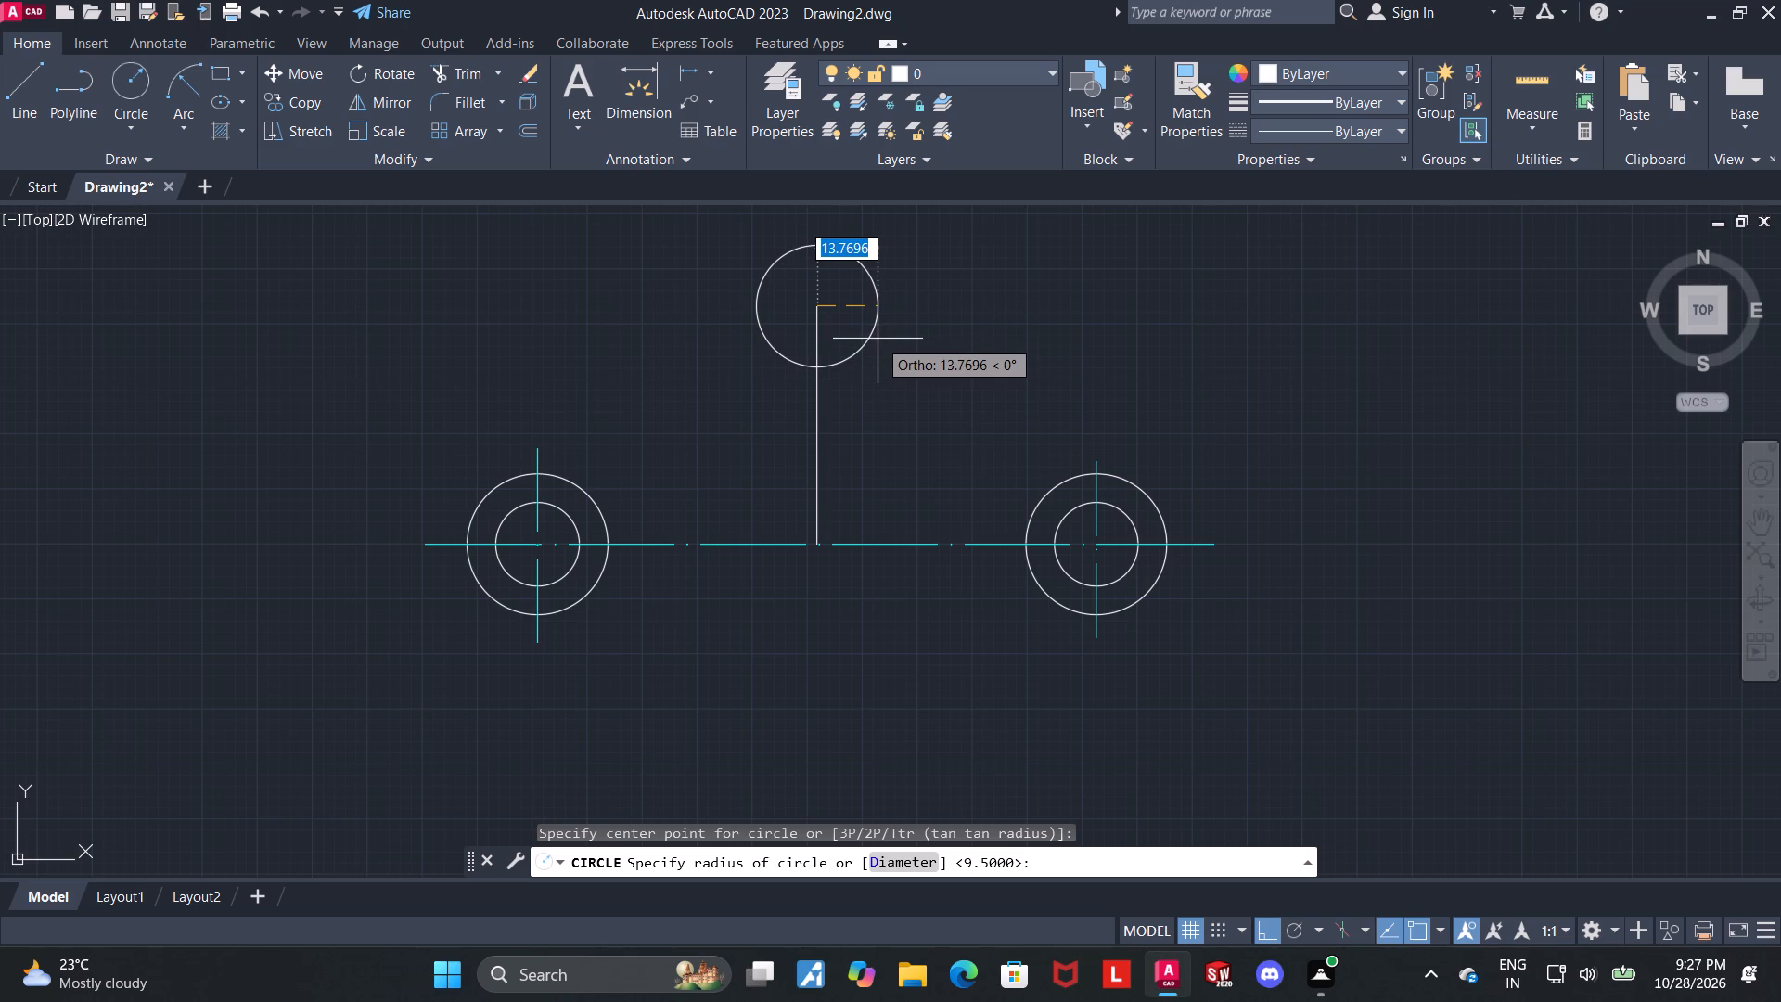
{"action": "type", "text": "9.5"}
{"action": "key", "text": "Return"}
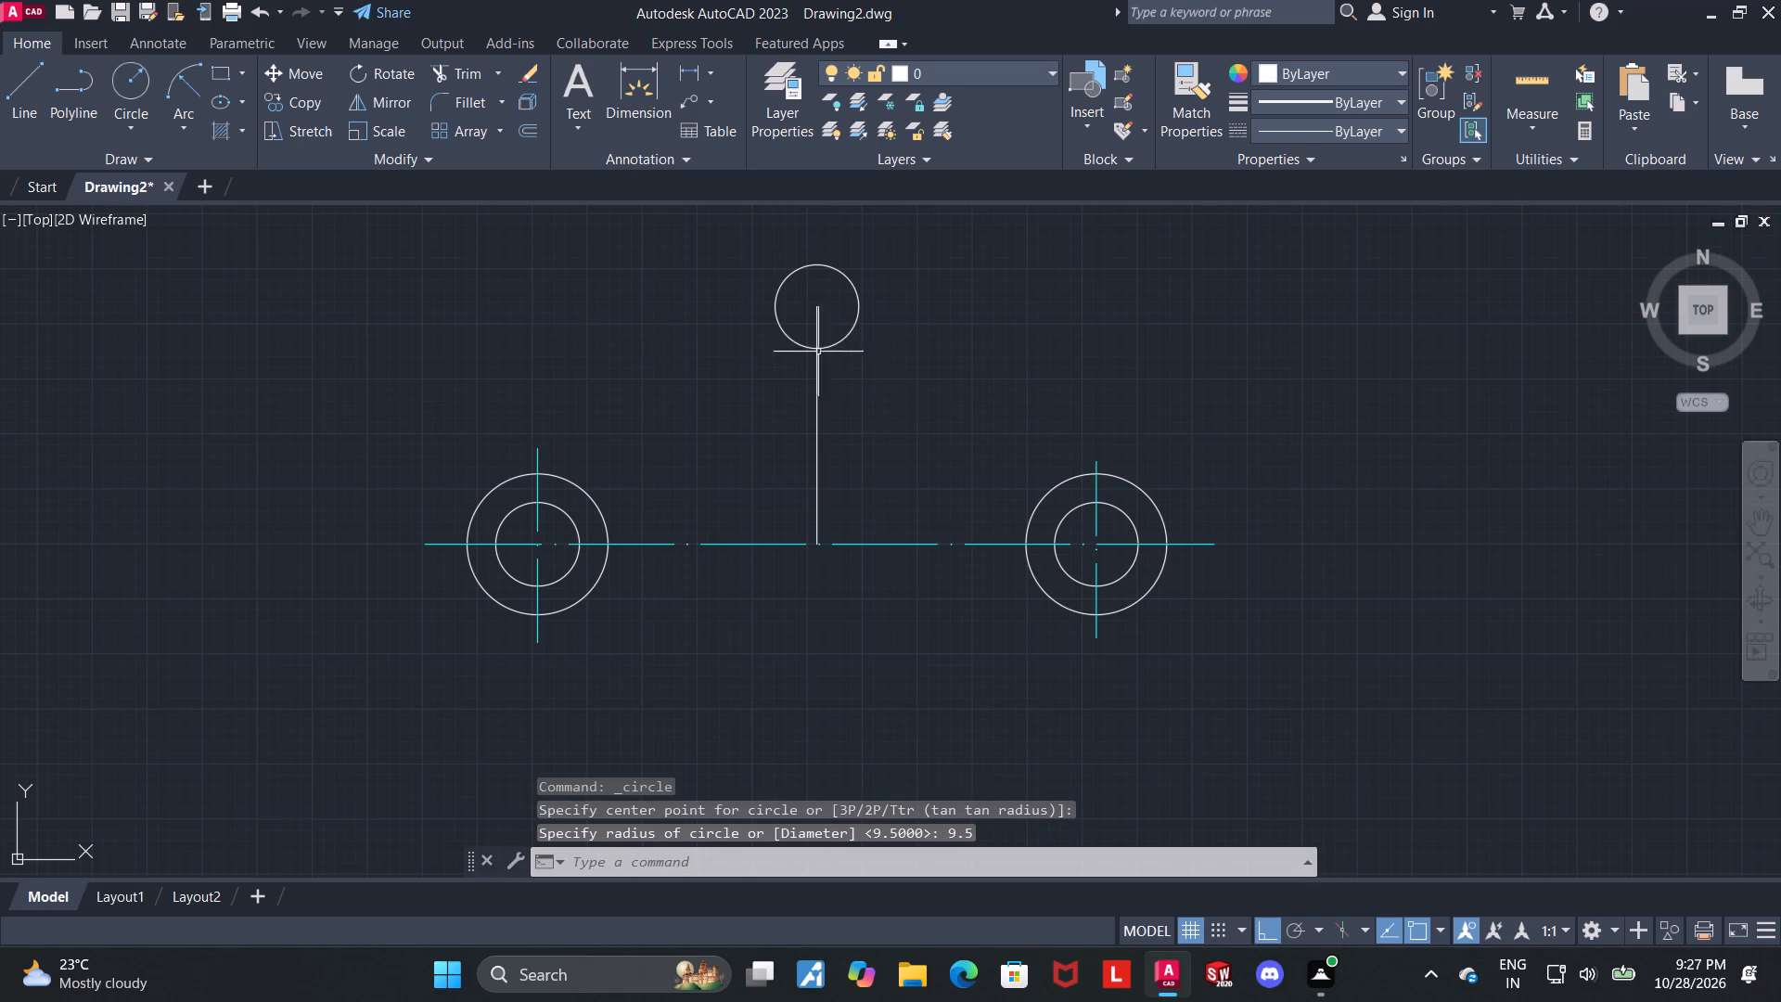
Draw a horizontal line joining the bottom quadrants of the two radius 16 circles.
{"action": "left_click", "coordinate": [9, 108]}
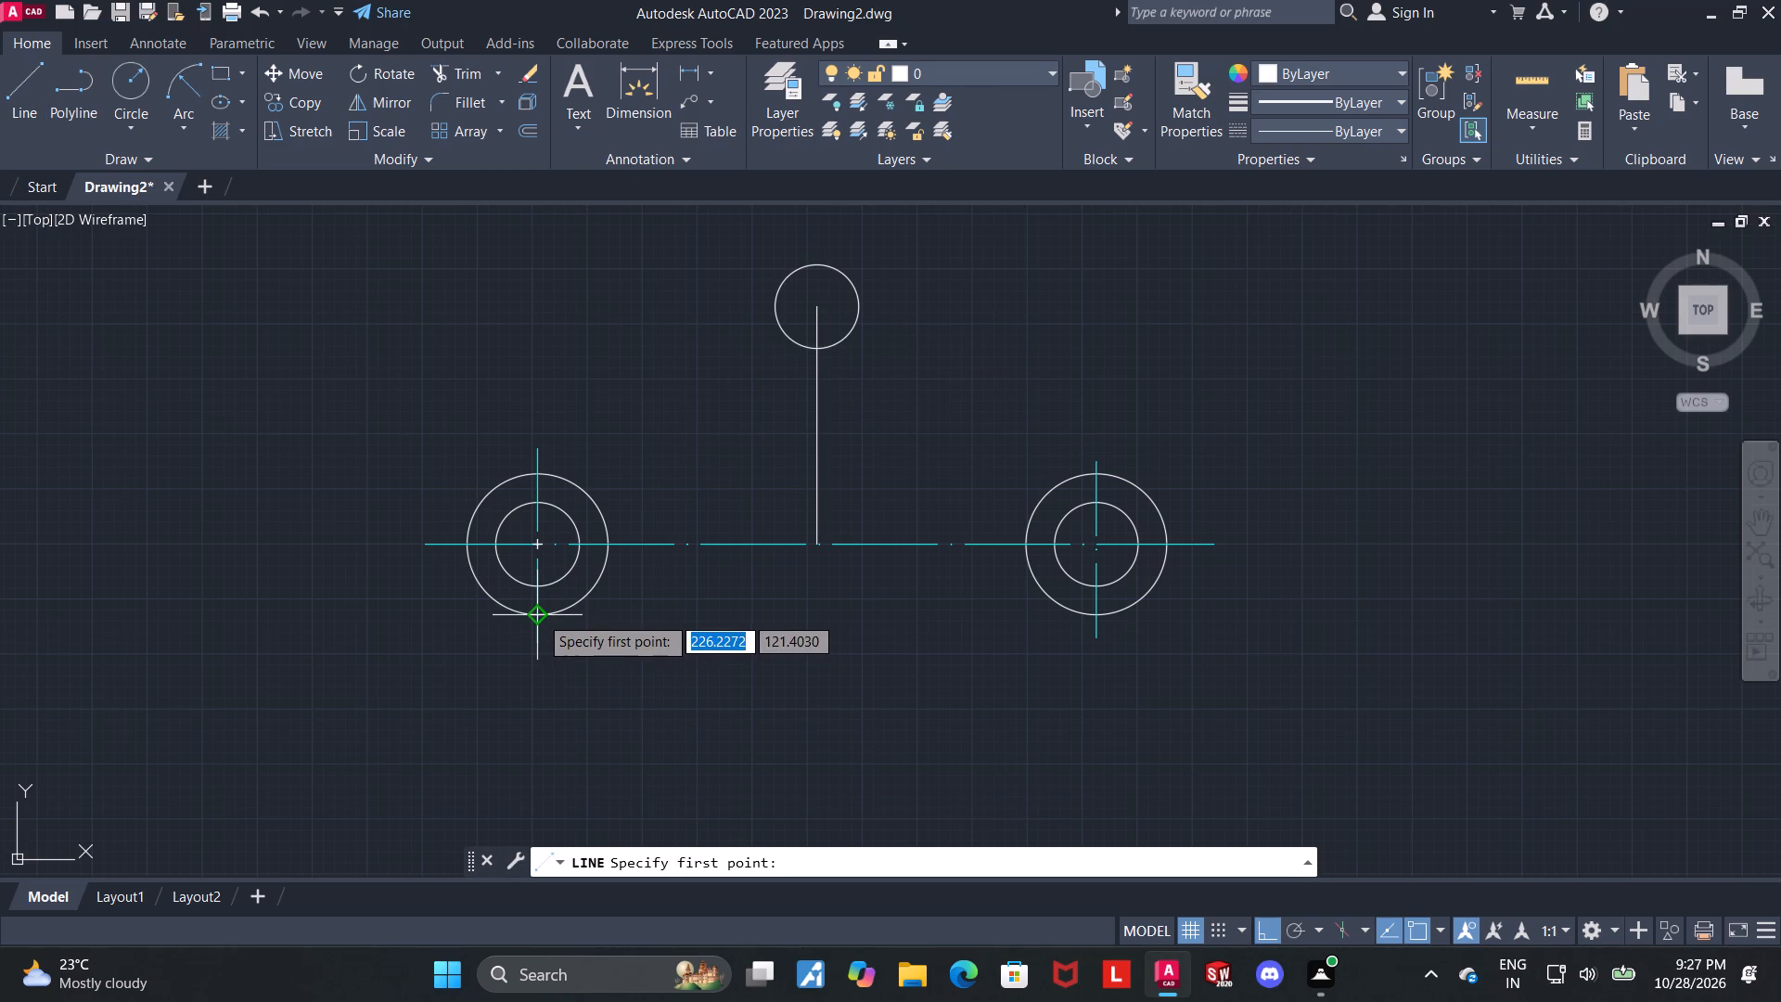
{"action": "left_click", "coordinate": [539, 614]}
{"action": "left_click", "coordinate": [1096, 614]}
{"action": "key", "text": "Escape"}
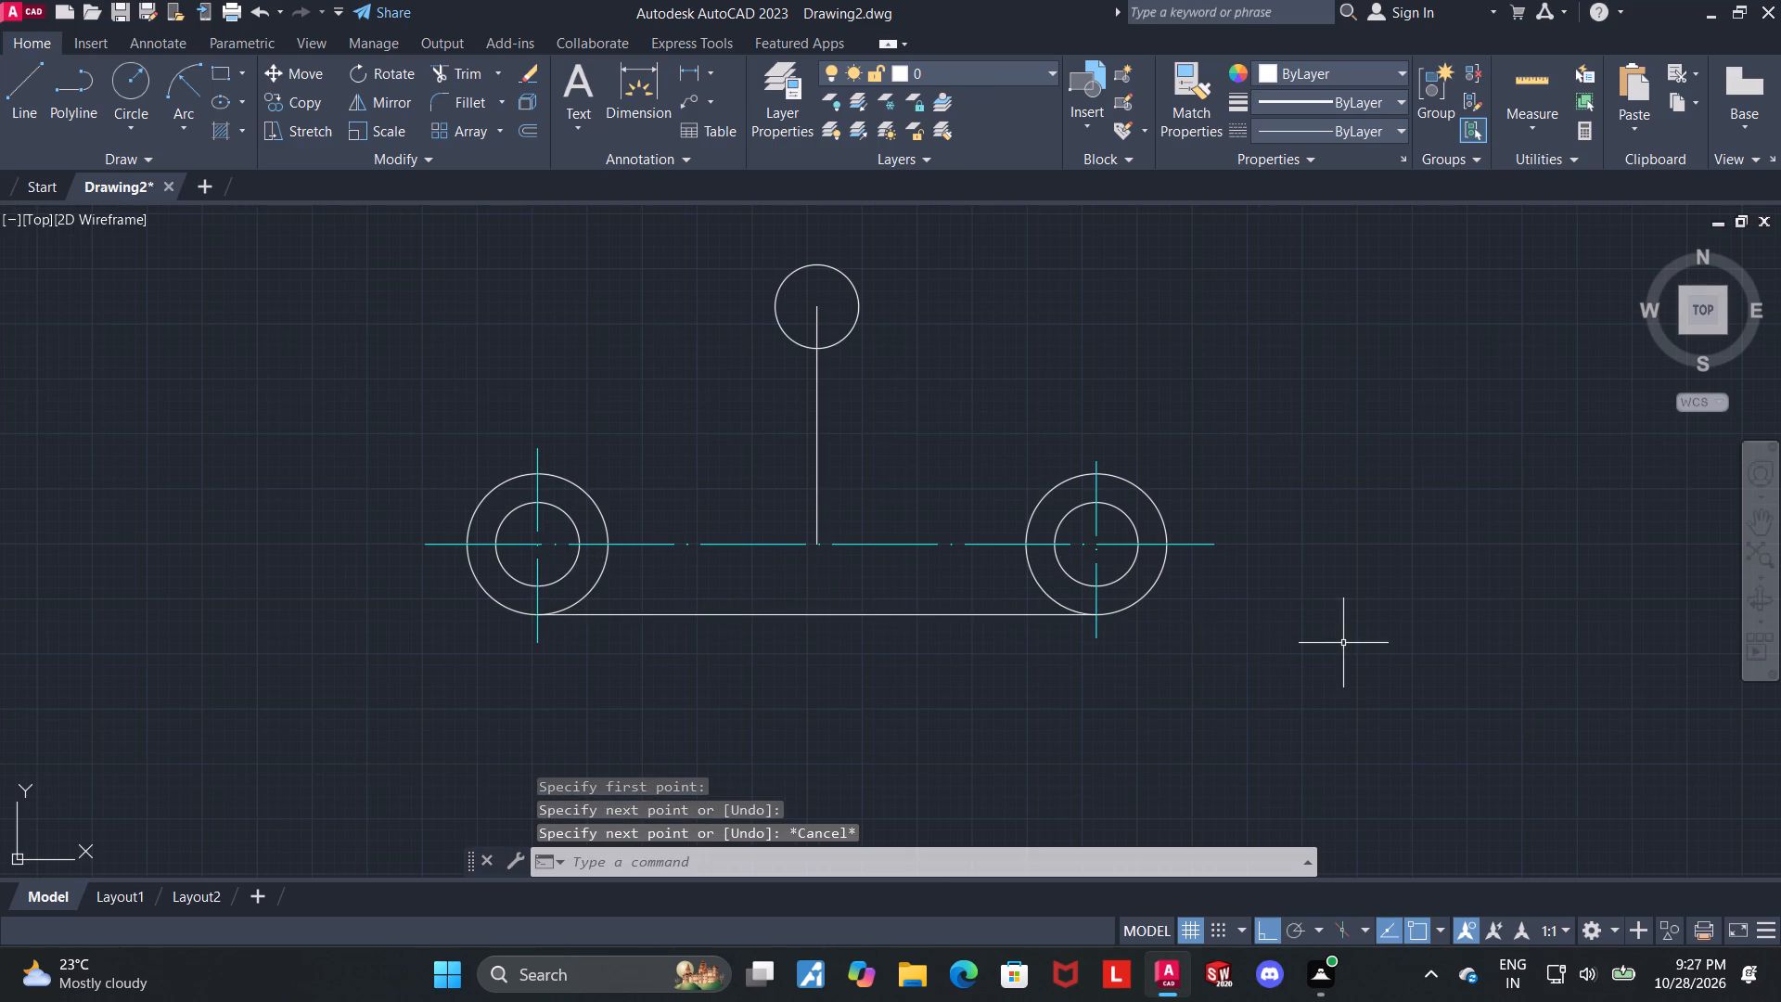
Trim away the inner lower quarter arcs of both radius 16 circles, between the horizontal centre line and the bottom line.
{"action": "middle_click_drag", "start_coordinate": [1228, 603], "coordinate": [1206, 683]}
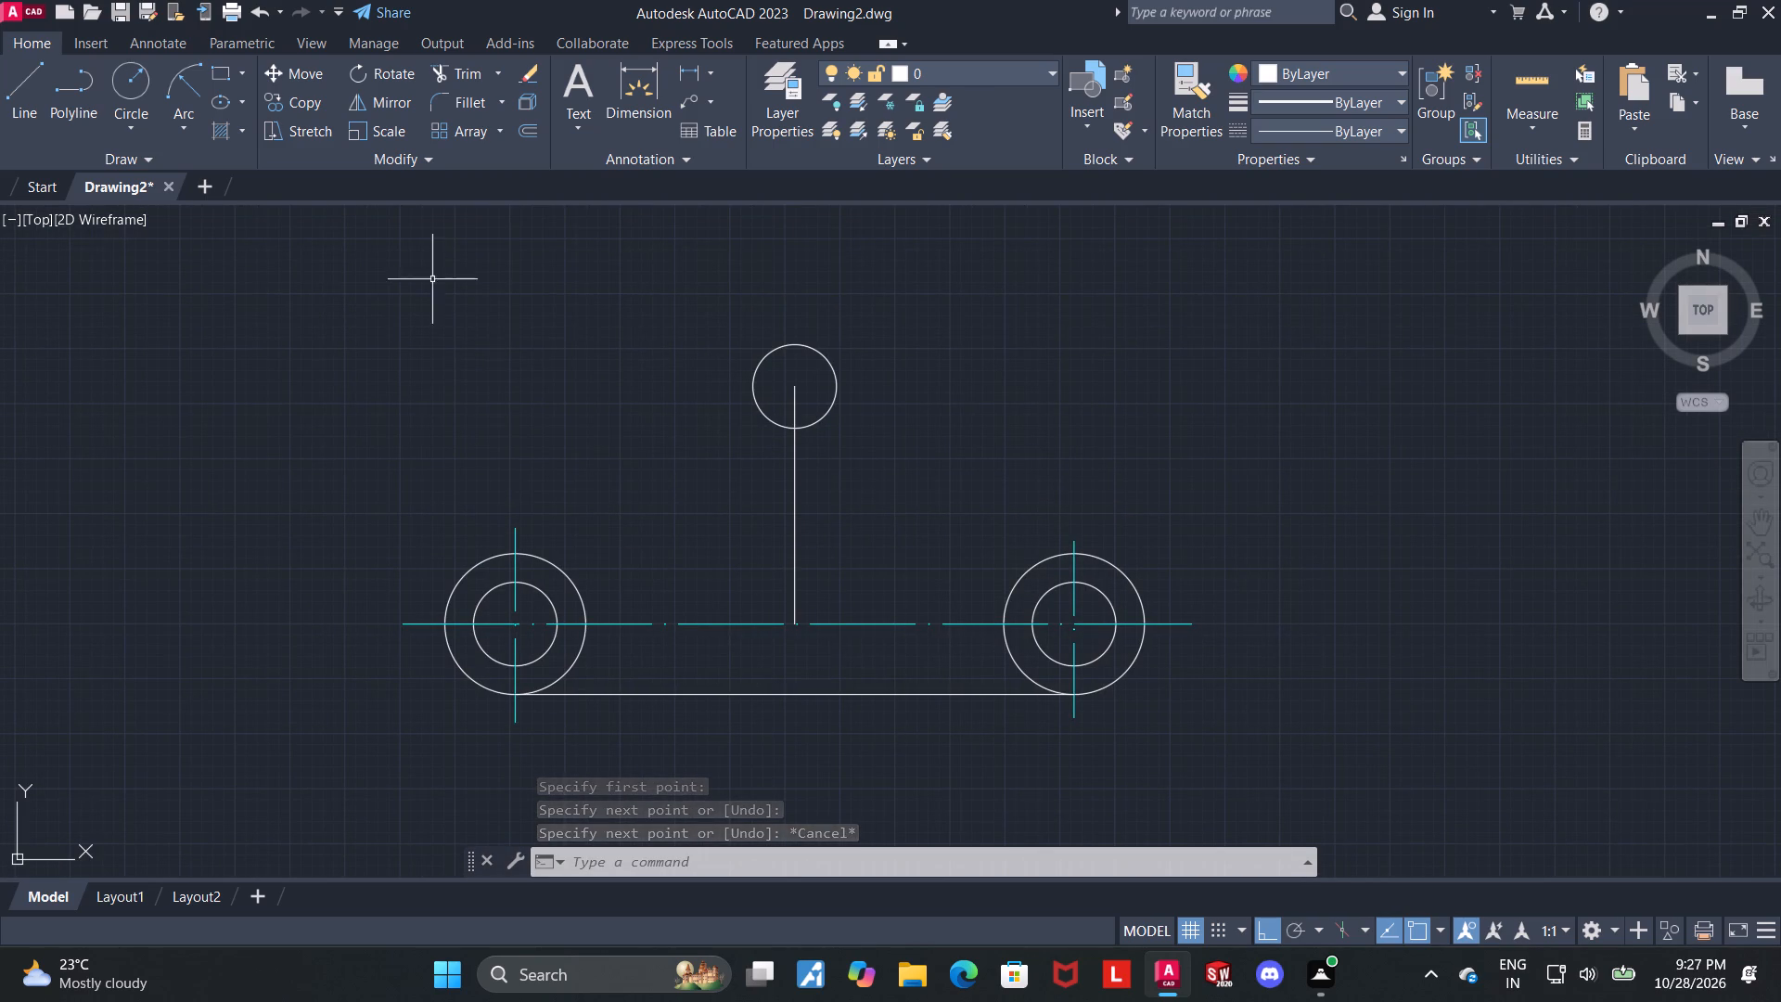
{"action": "left_click", "coordinate": [456, 71]}
{"action": "left_click_drag", "start_coordinate": [563, 655], "coordinate": [943, 653]}
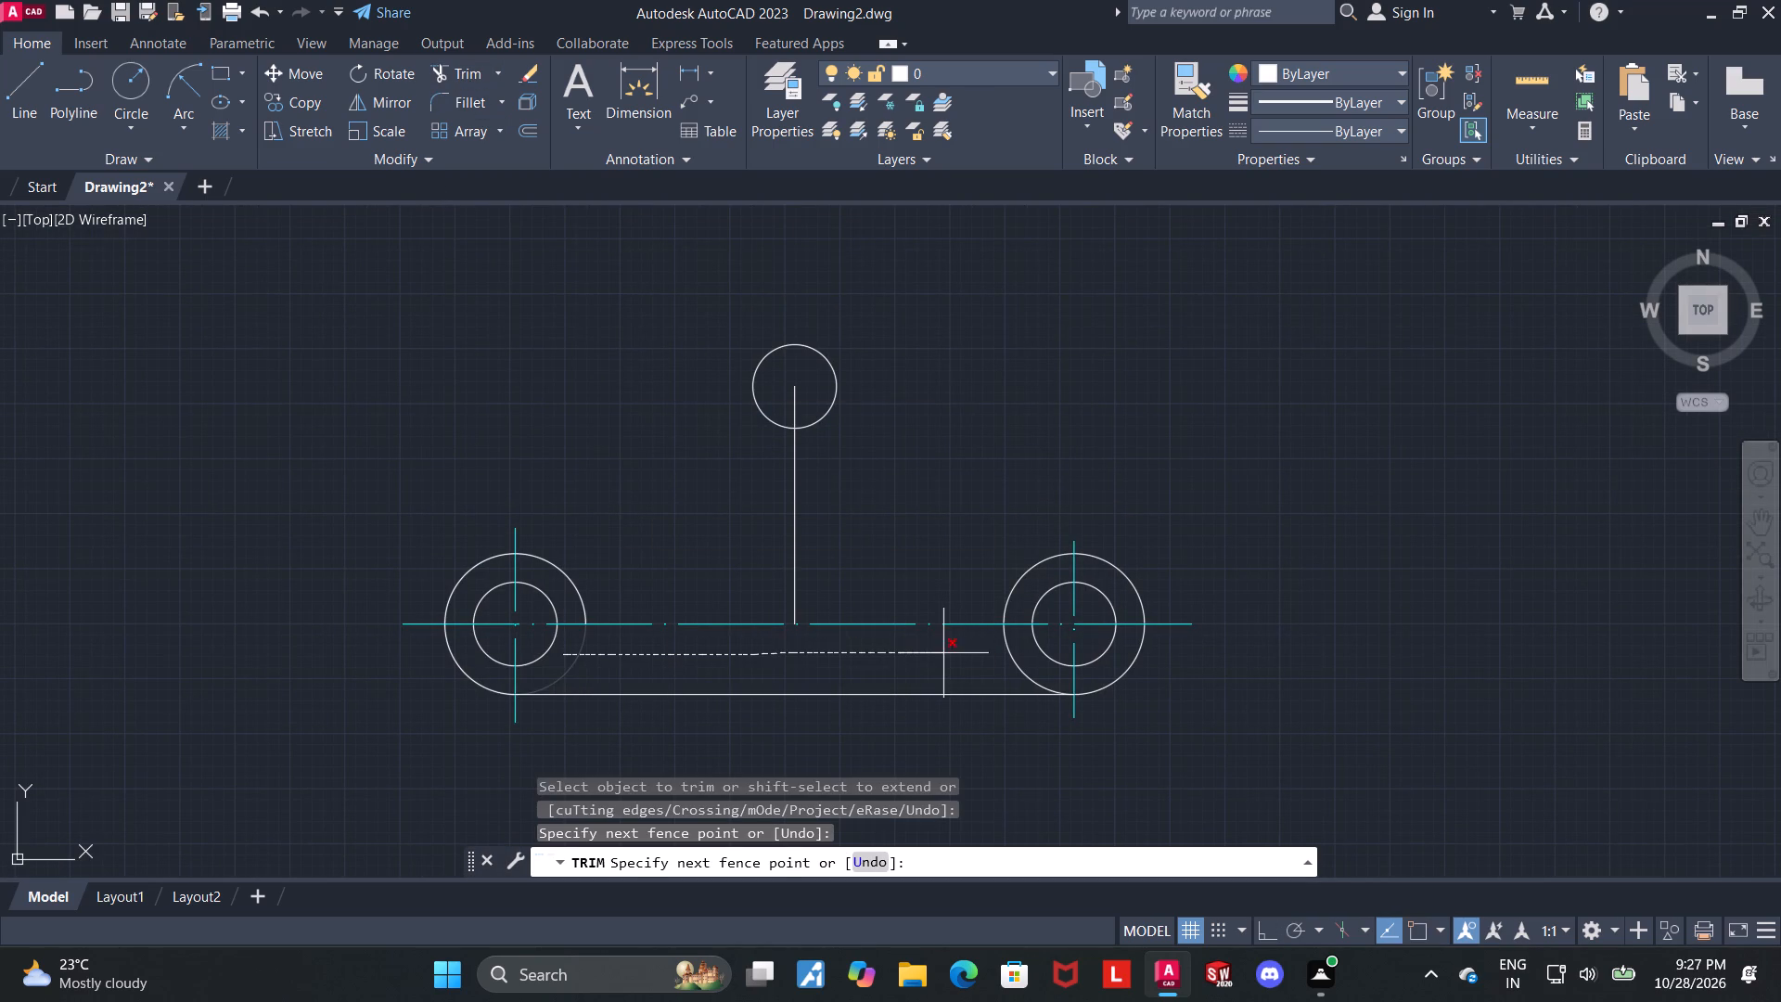
{"action": "left_click_drag", "start_coordinate": [943, 653], "coordinate": [1019, 657]}
{"action": "key", "text": "Escape"}
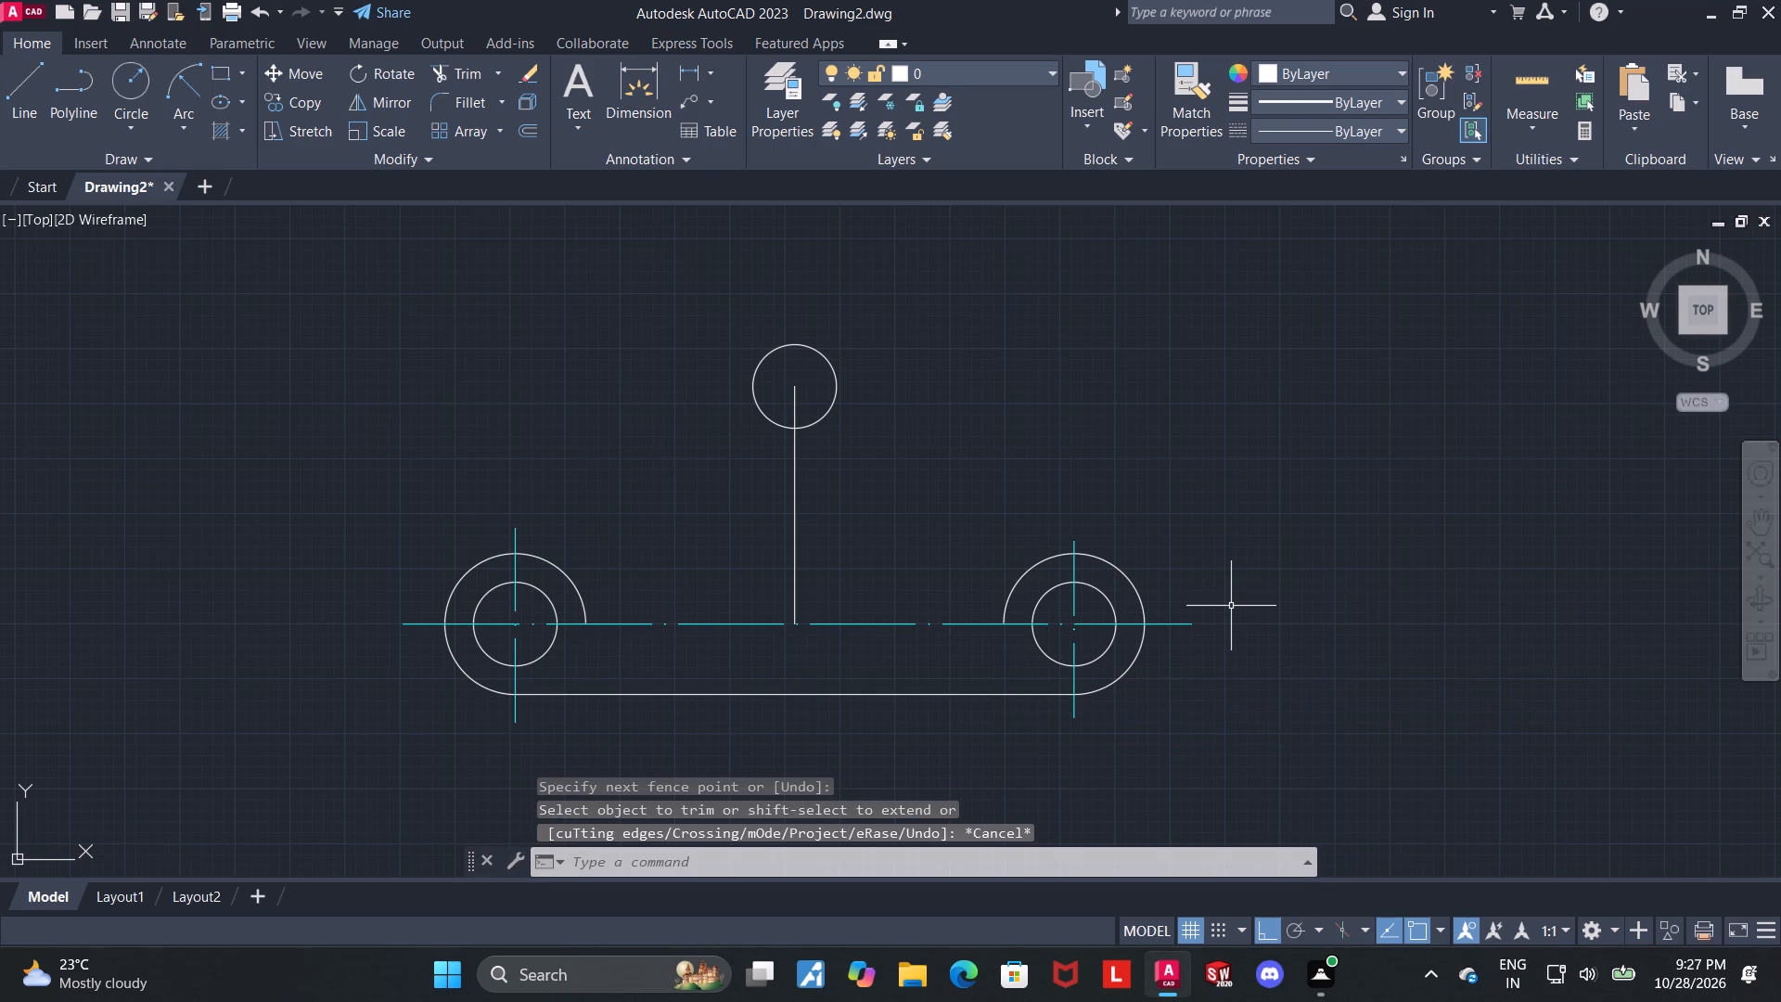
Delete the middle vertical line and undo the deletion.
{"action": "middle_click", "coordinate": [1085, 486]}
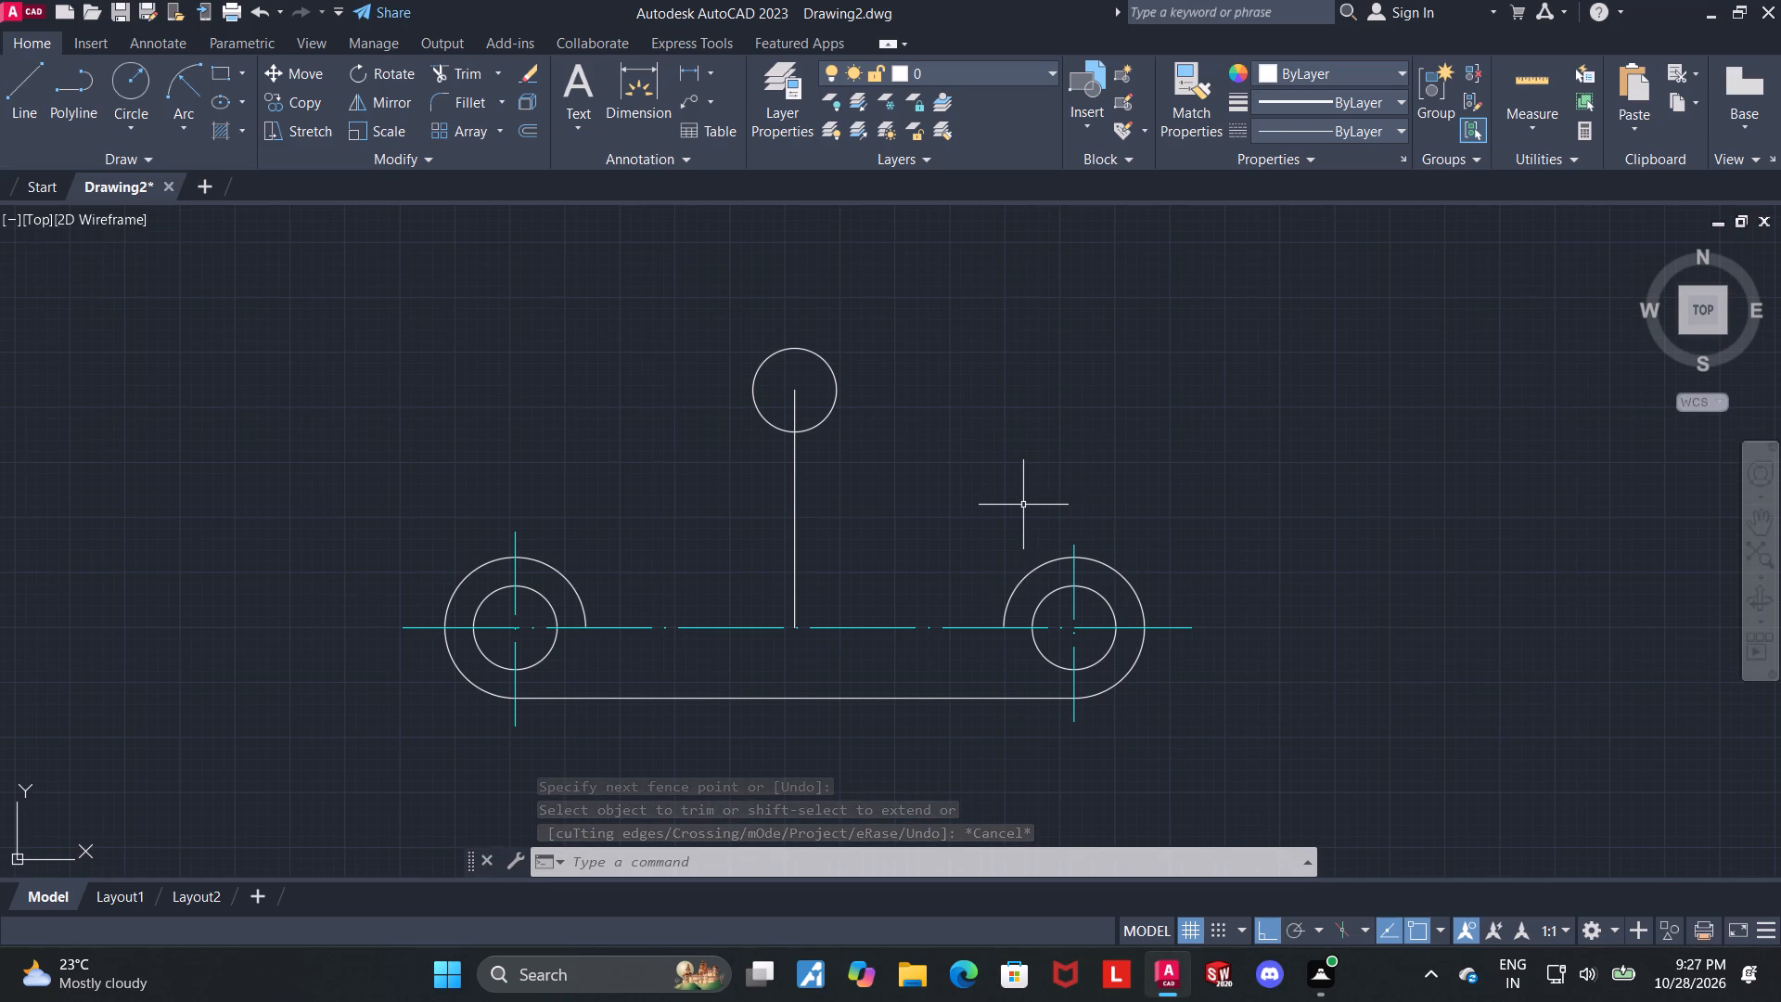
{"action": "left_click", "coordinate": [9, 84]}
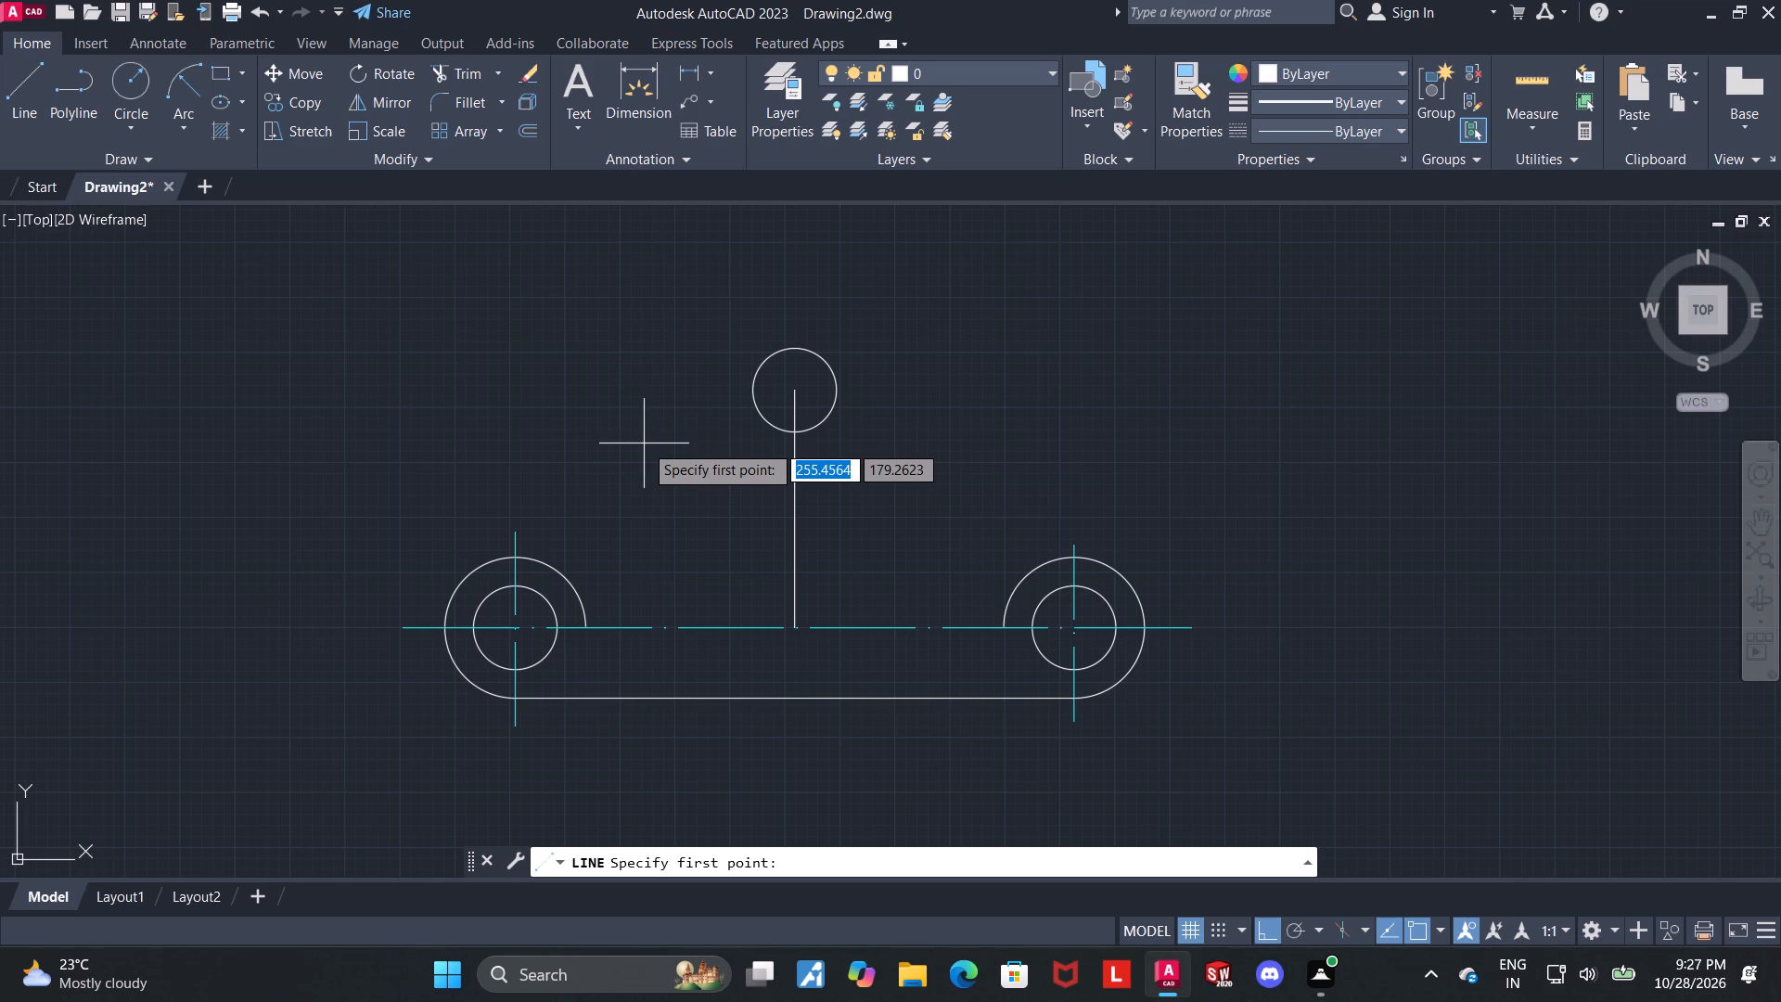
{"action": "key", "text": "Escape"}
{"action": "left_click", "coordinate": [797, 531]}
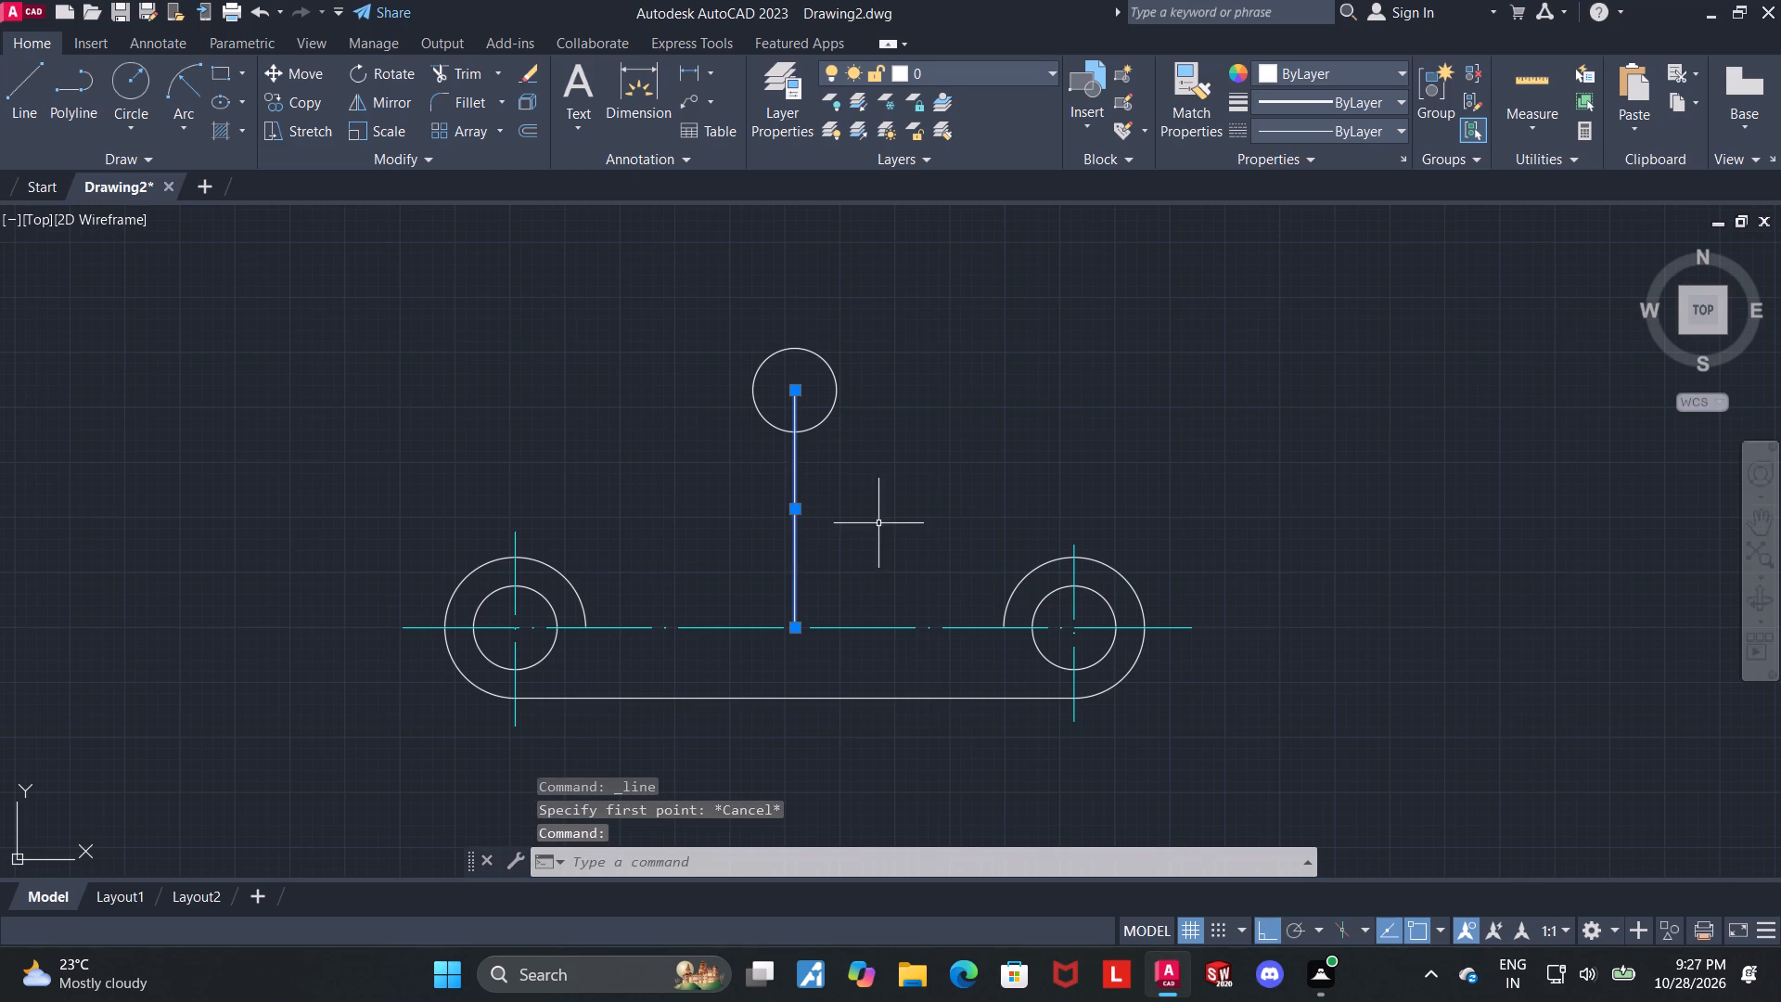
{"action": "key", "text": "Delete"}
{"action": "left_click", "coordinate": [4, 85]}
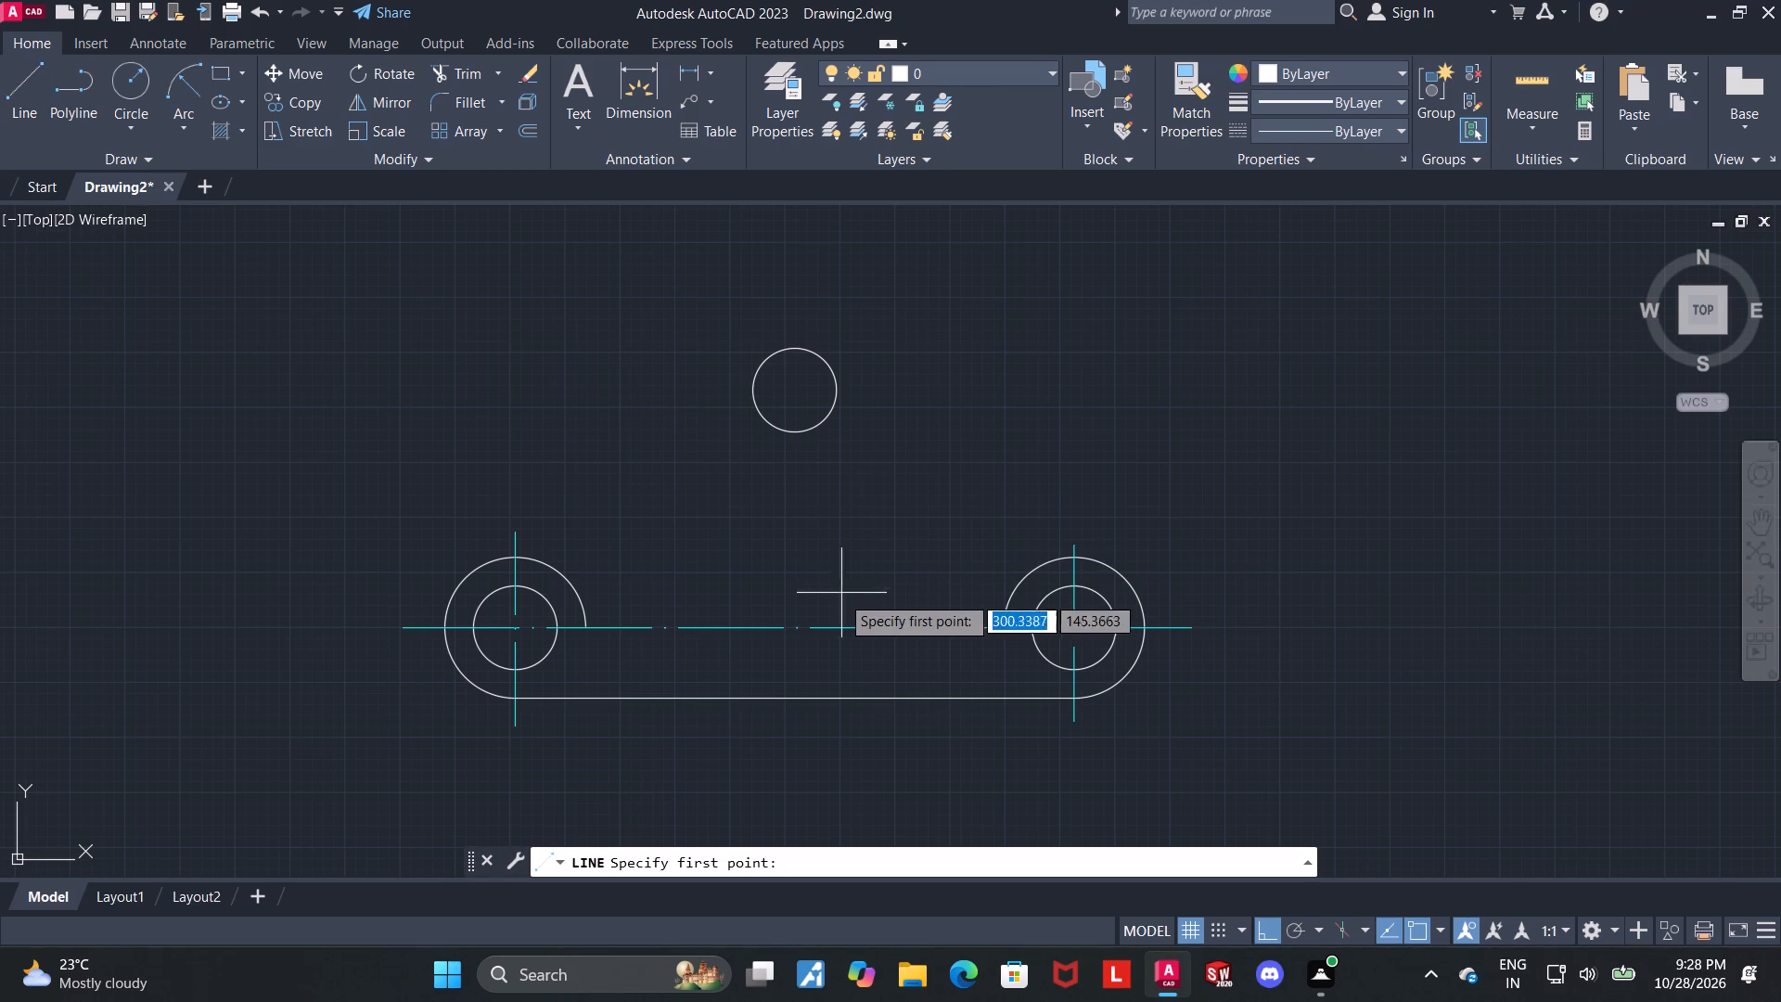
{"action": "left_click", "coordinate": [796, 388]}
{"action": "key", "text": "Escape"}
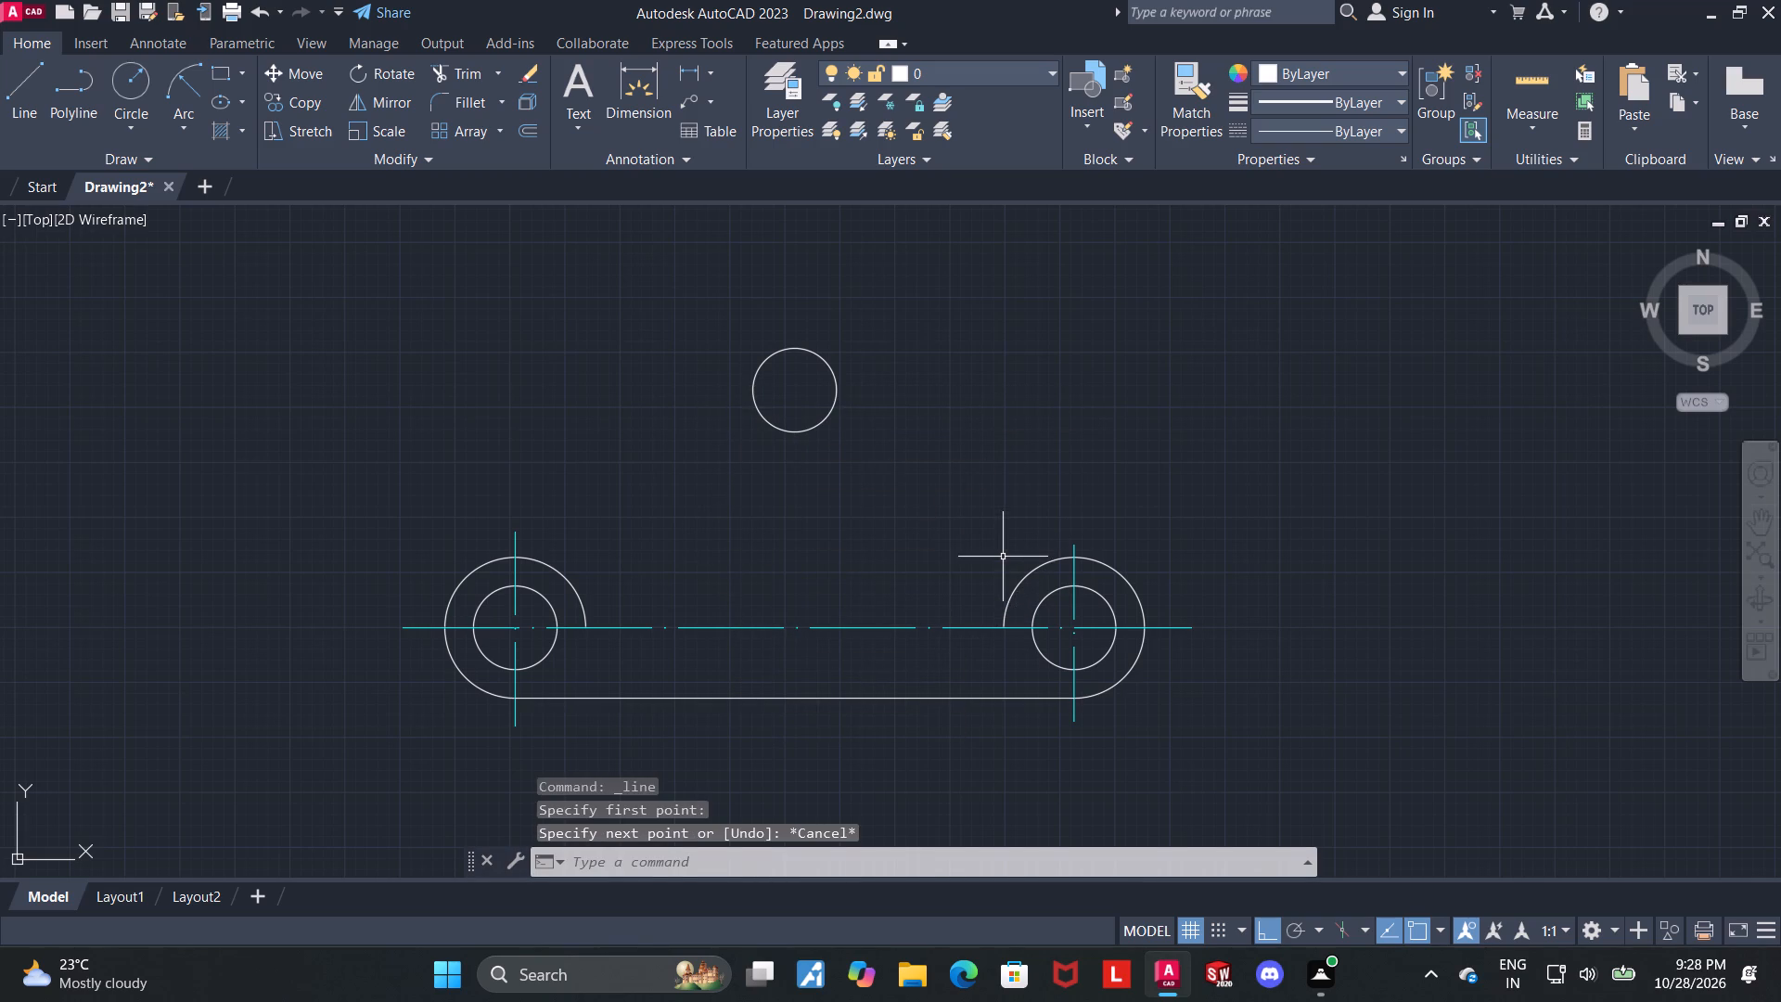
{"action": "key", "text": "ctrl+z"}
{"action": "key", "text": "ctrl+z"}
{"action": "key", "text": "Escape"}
Draw a line from the upper circle's centre 3 units up, continuing 76 units horizontally to the right.
{"action": "left_click", "coordinate": [2, 97]}
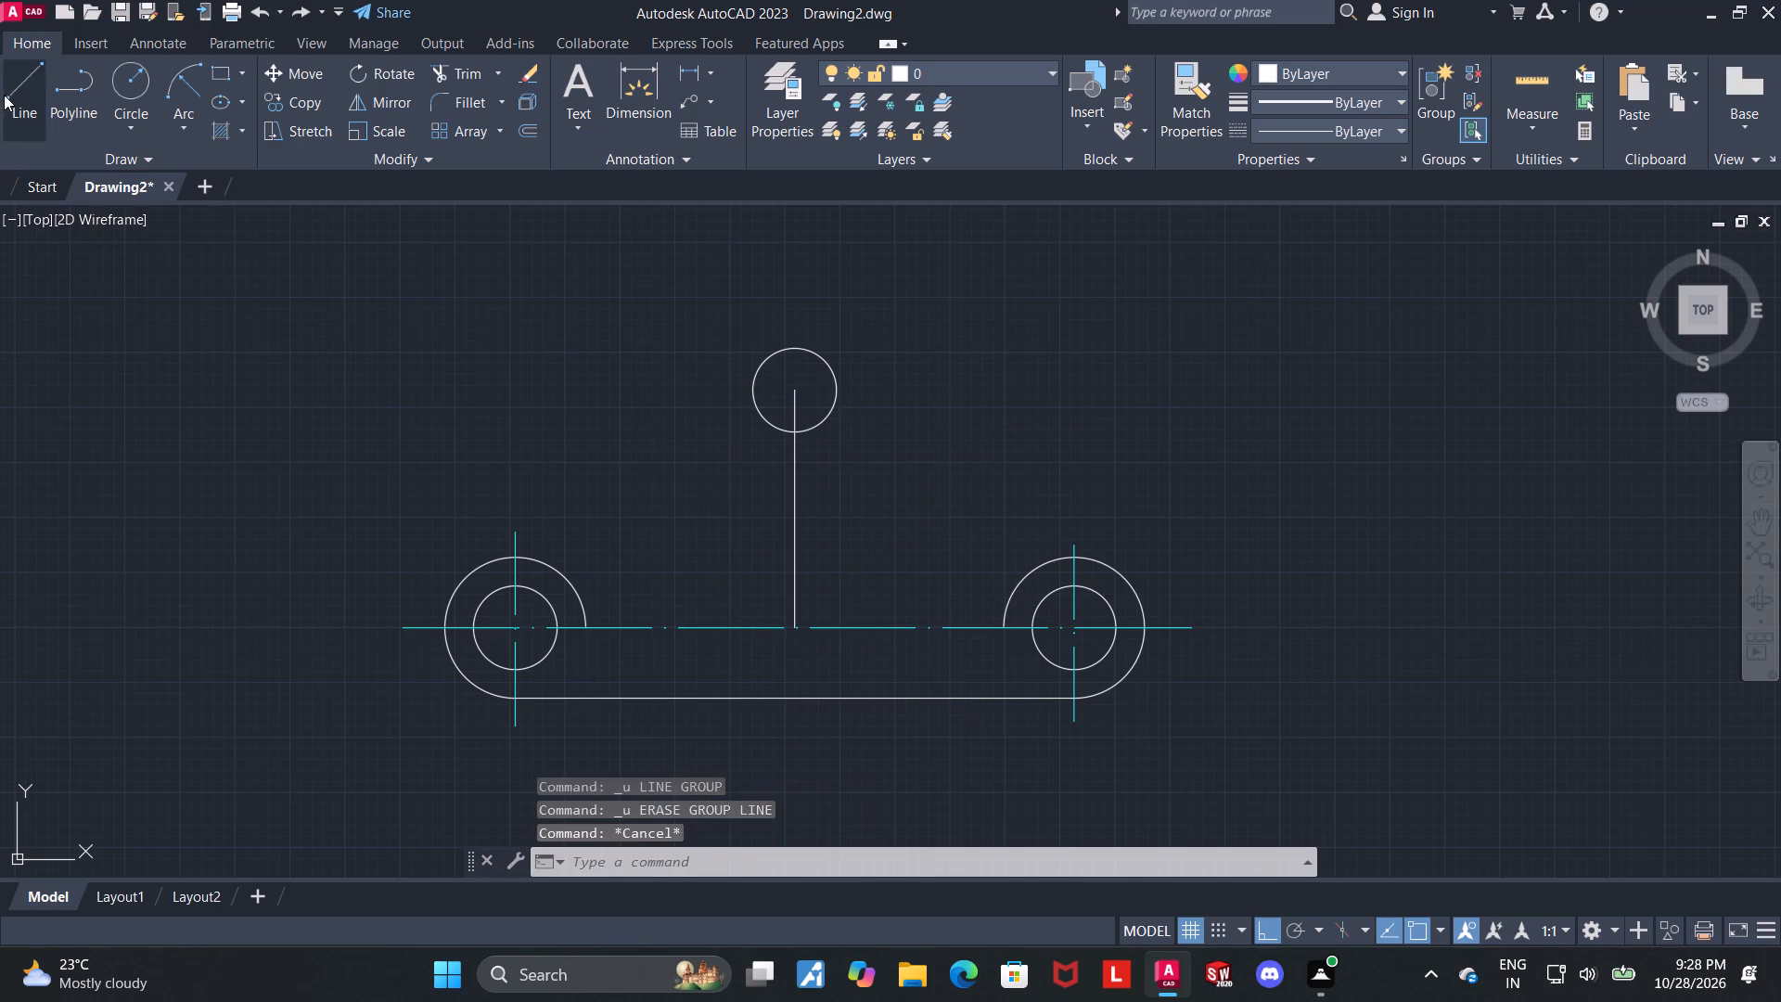
{"action": "left_click", "coordinate": [9, 87]}
{"action": "scroll", "coordinate": [738, 240], "scroll_direction": "up", "scroll_amount": 1}
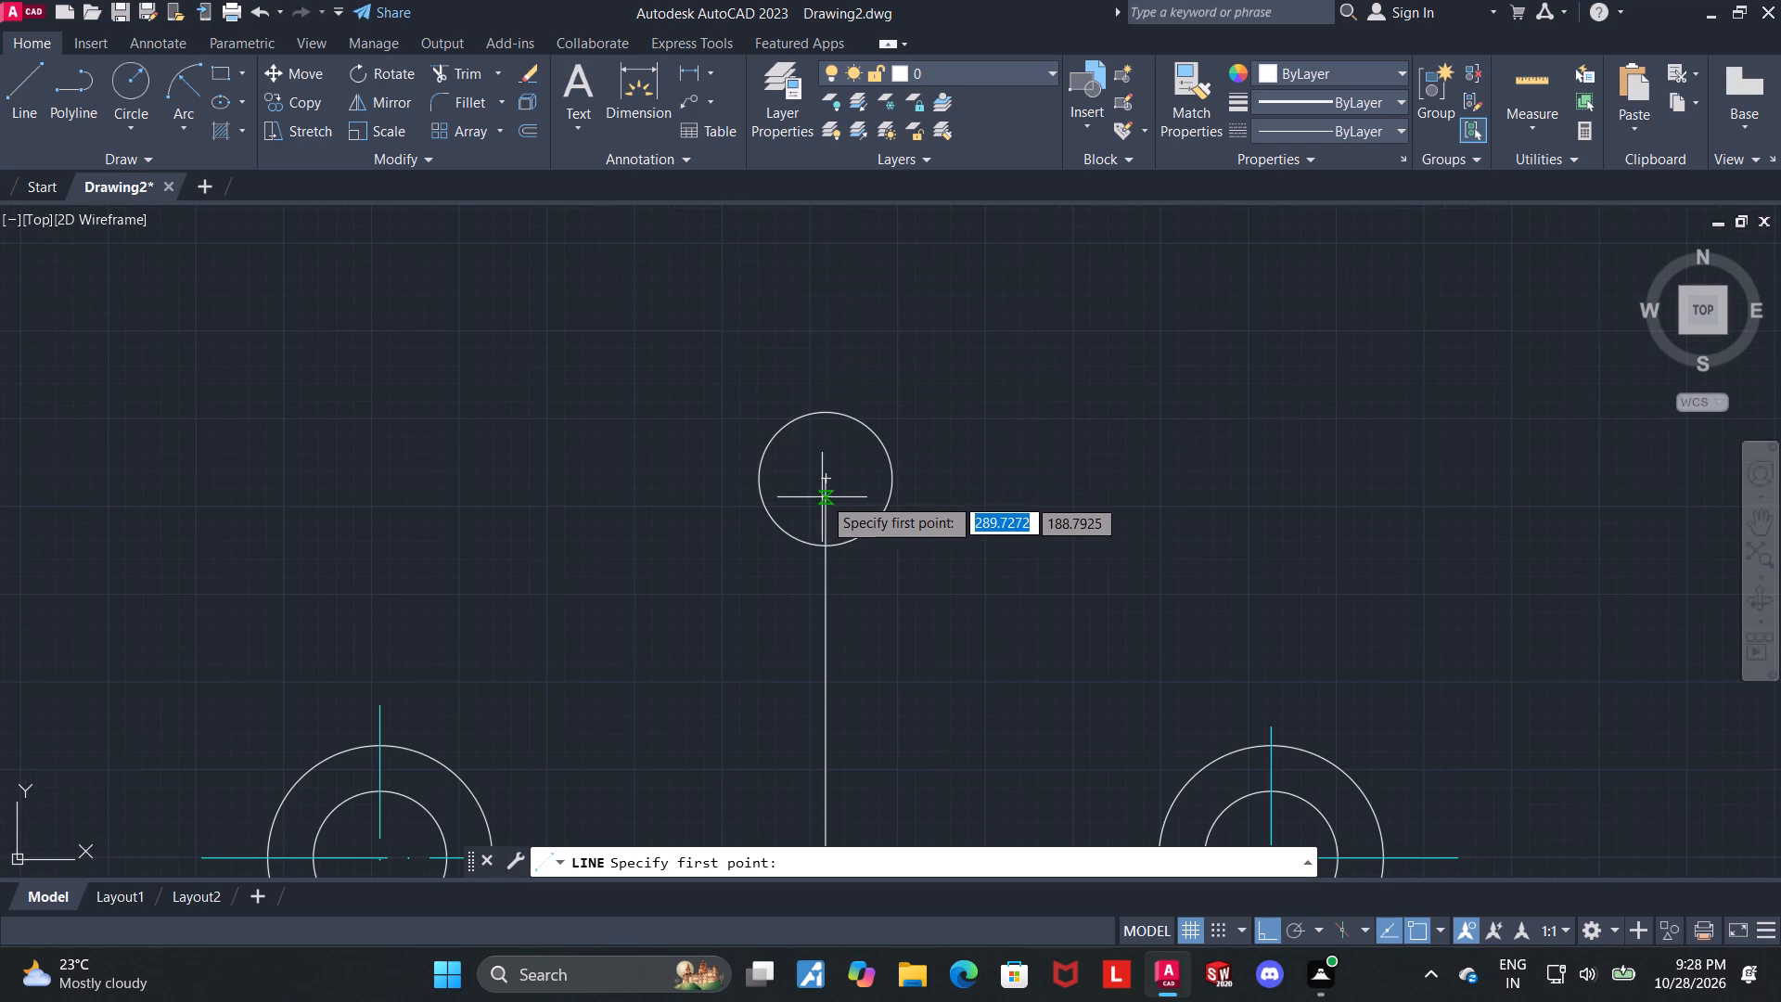
{"action": "left_click", "coordinate": [823, 480]}
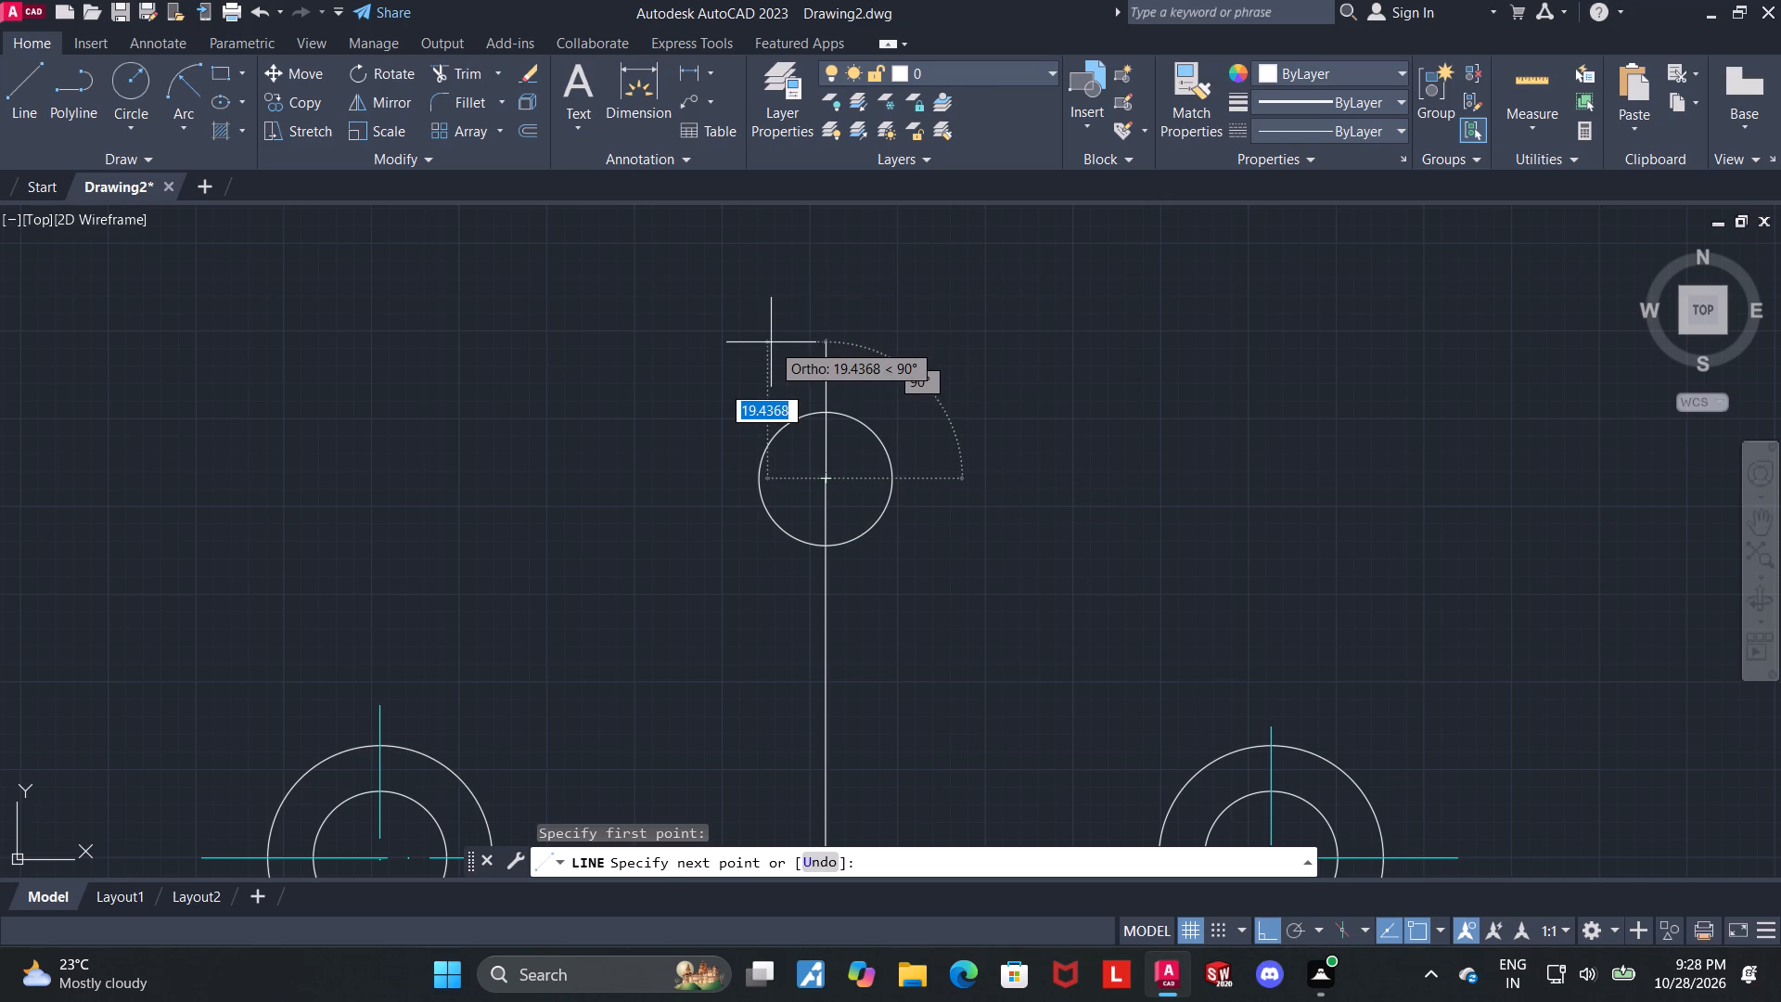
{"action": "key", "text": "3"}
{"action": "key", "text": "Return"}
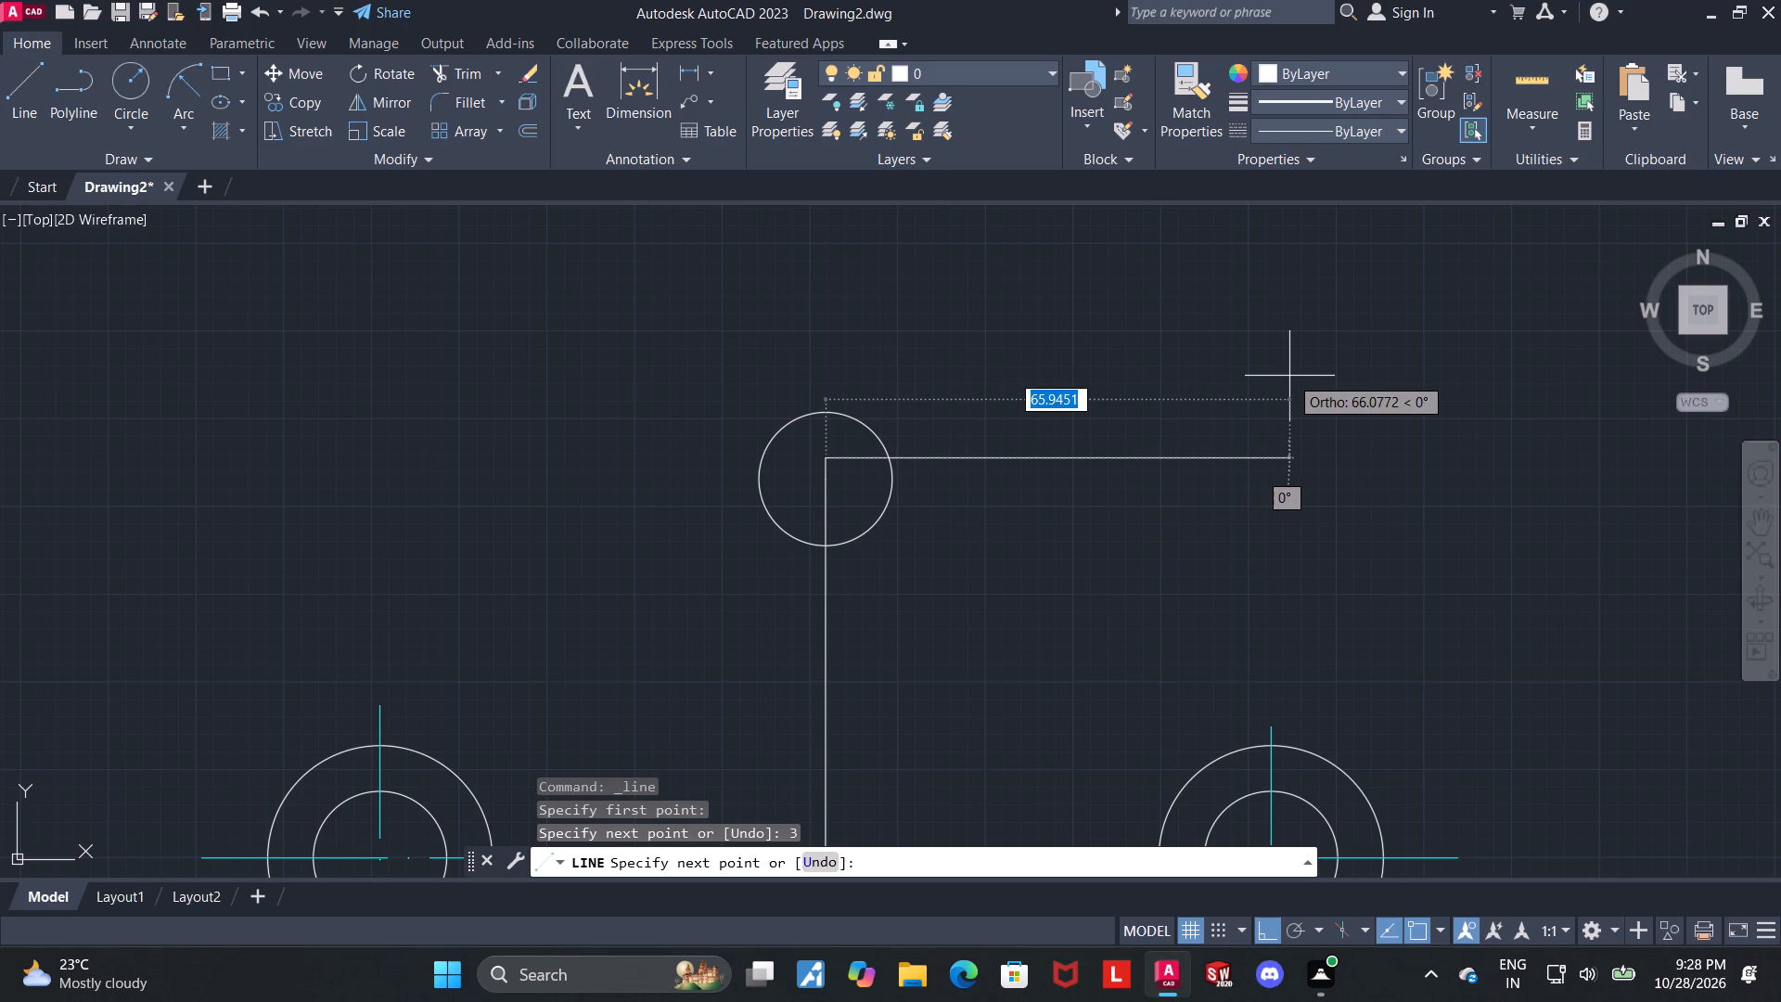
{"action": "type", "text": "76"}
{"action": "key", "text": "Return"}
{"action": "key", "text": "Escape"}
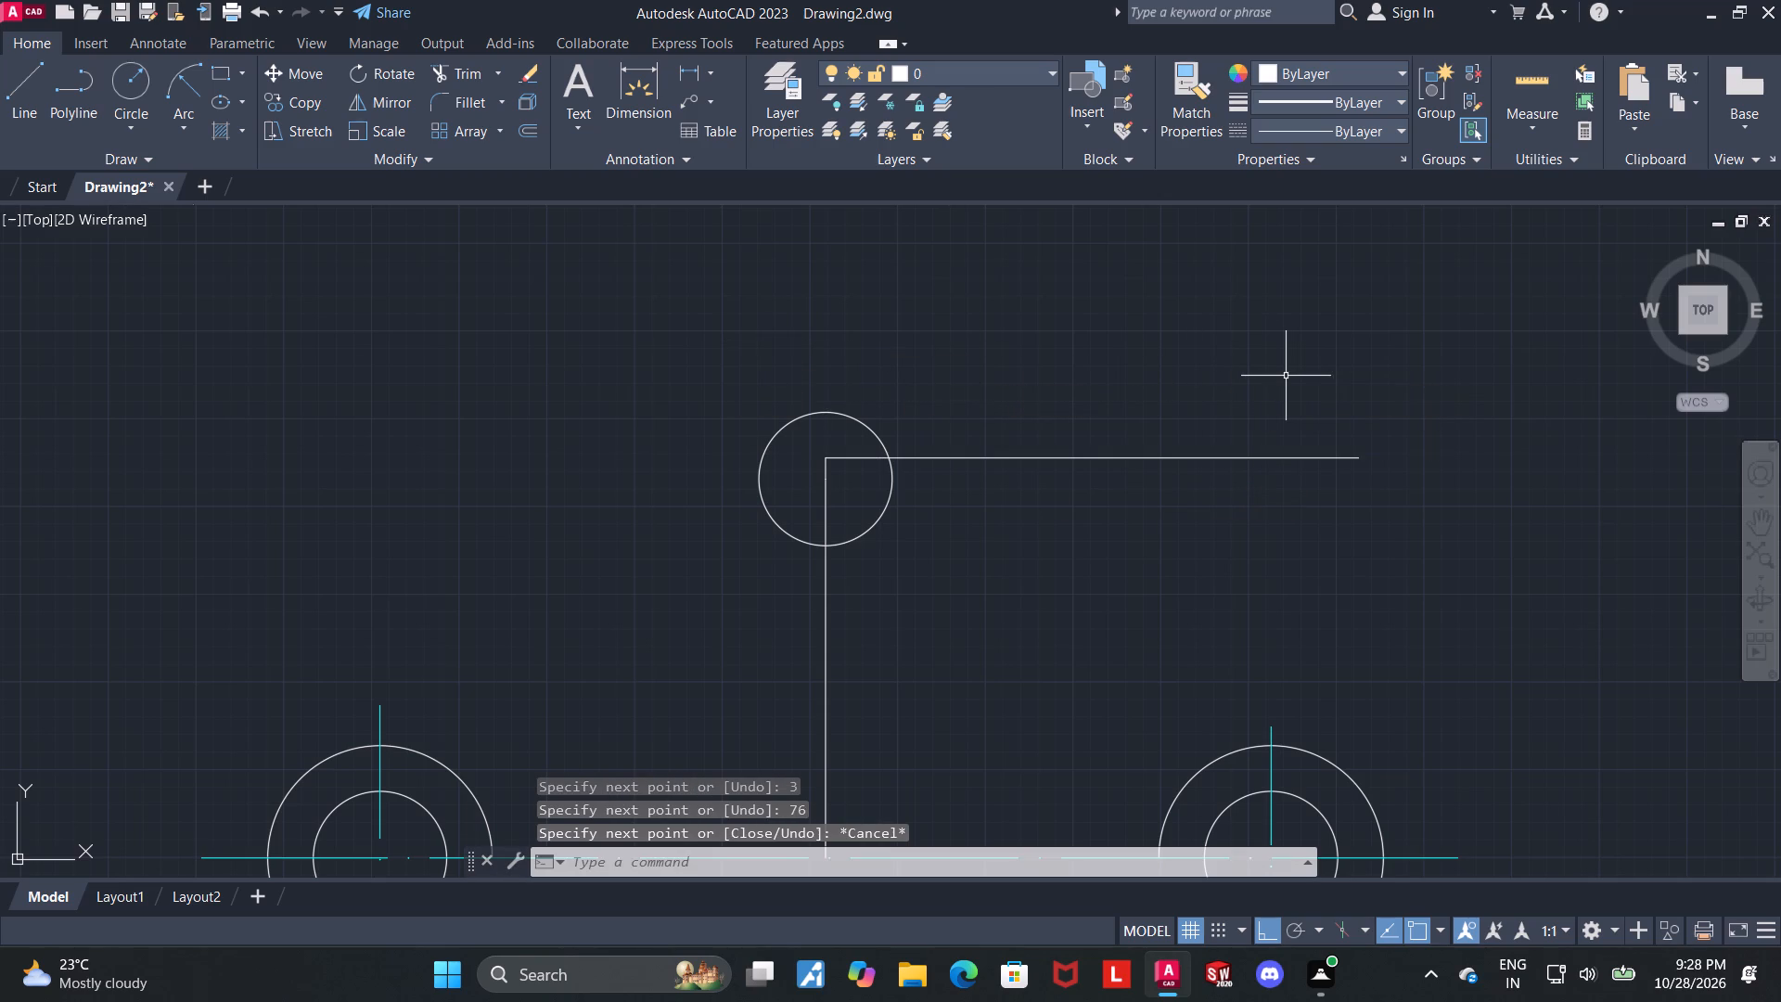
Draw a 76-unit horizontal line to the left from the corner 3 units above the upper circle's centre.
{"action": "left_click", "coordinate": [14, 87]}
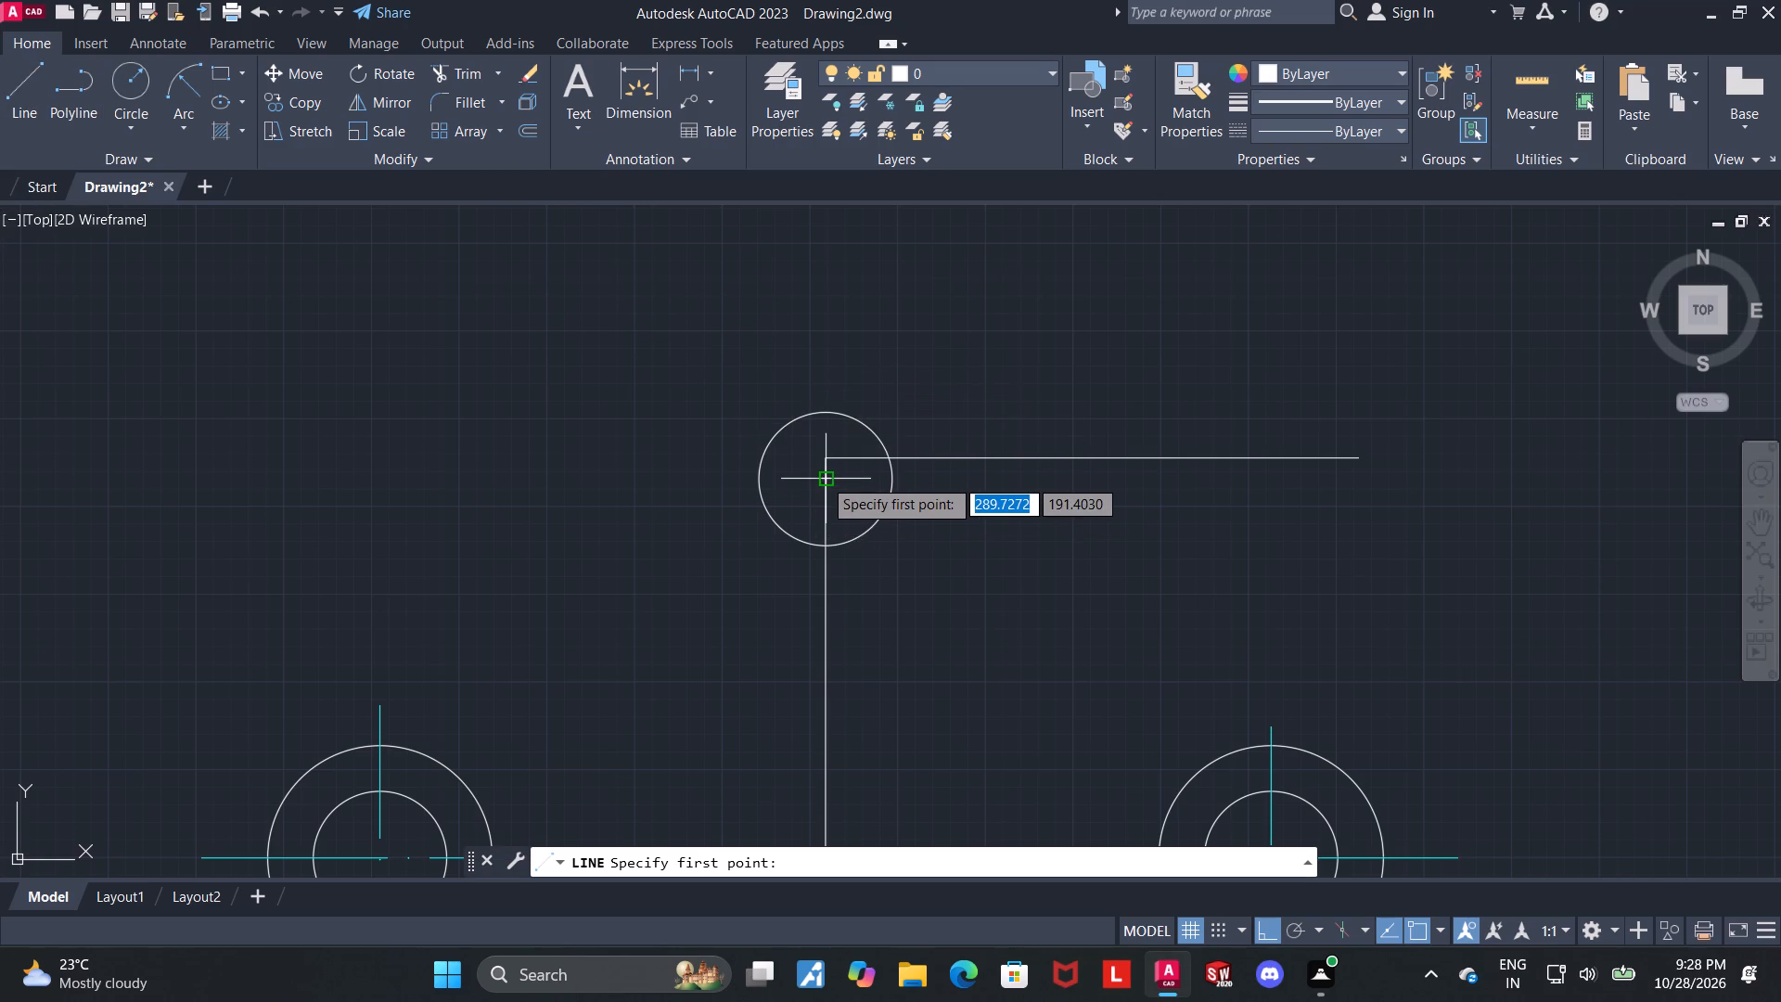
{"action": "scroll", "coordinate": [824, 474], "scroll_direction": "up", "scroll_amount": 5}
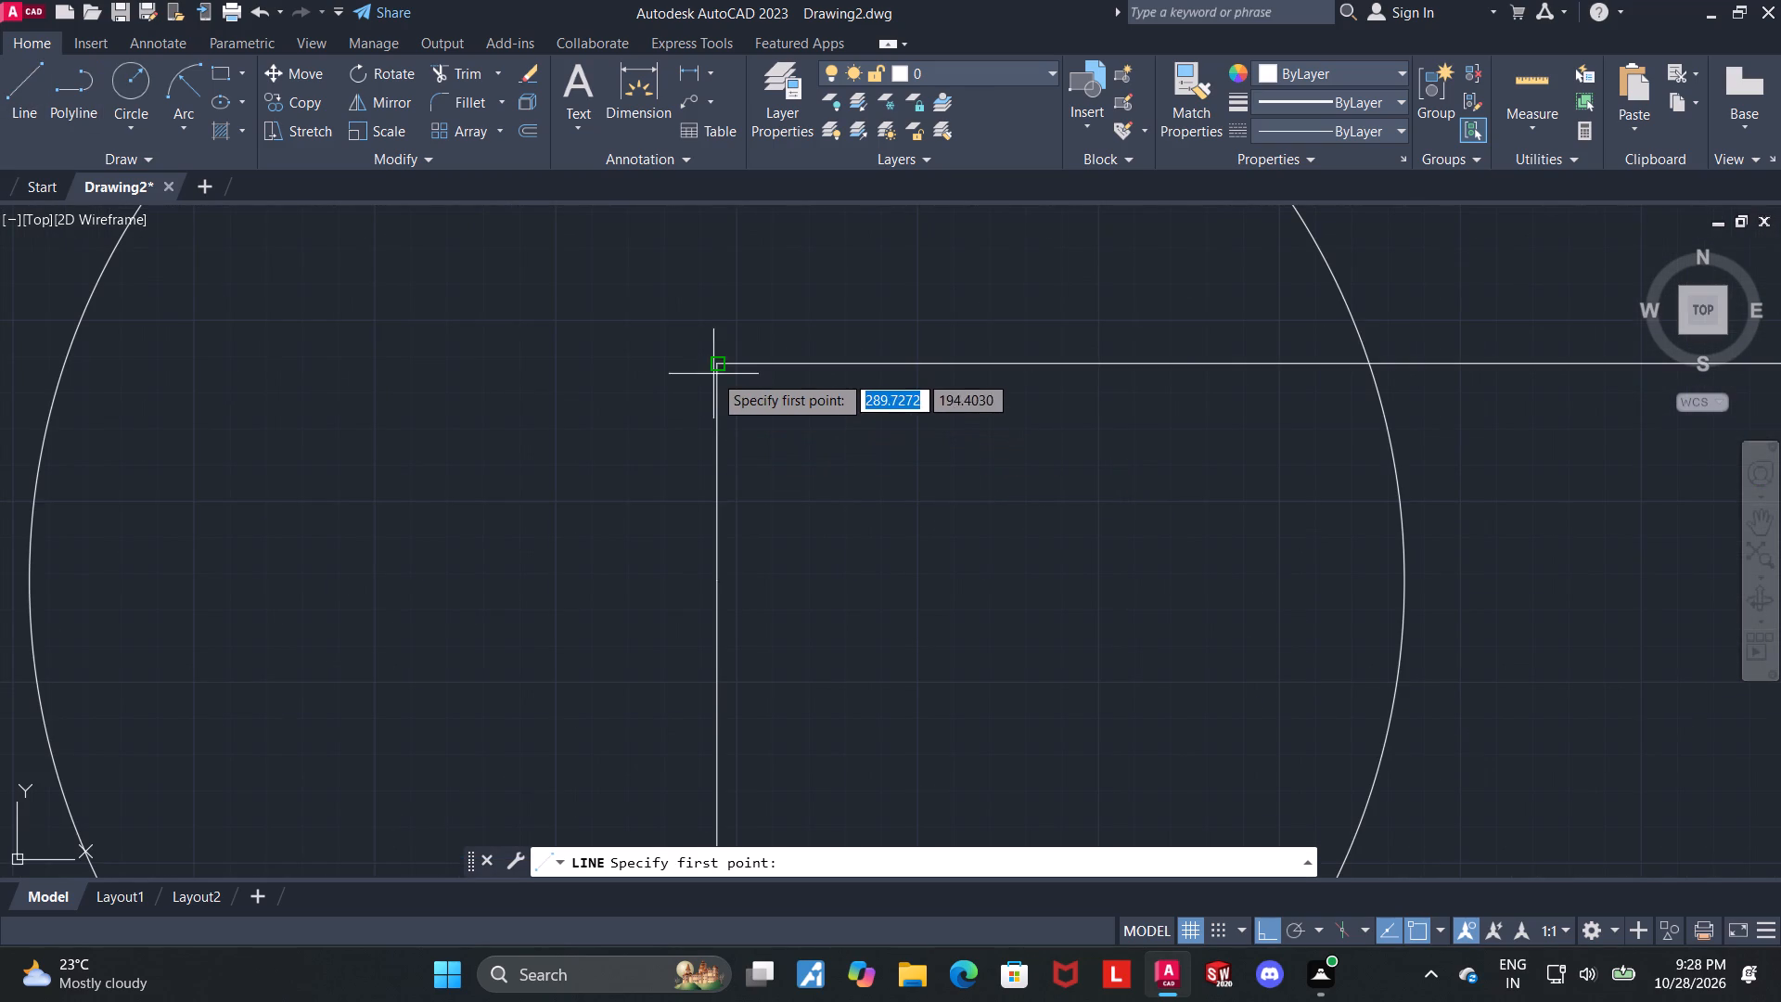
{"action": "left_click", "coordinate": [713, 364]}
{"action": "scroll", "coordinate": [713, 363], "scroll_direction": "down", "scroll_amount": 3}
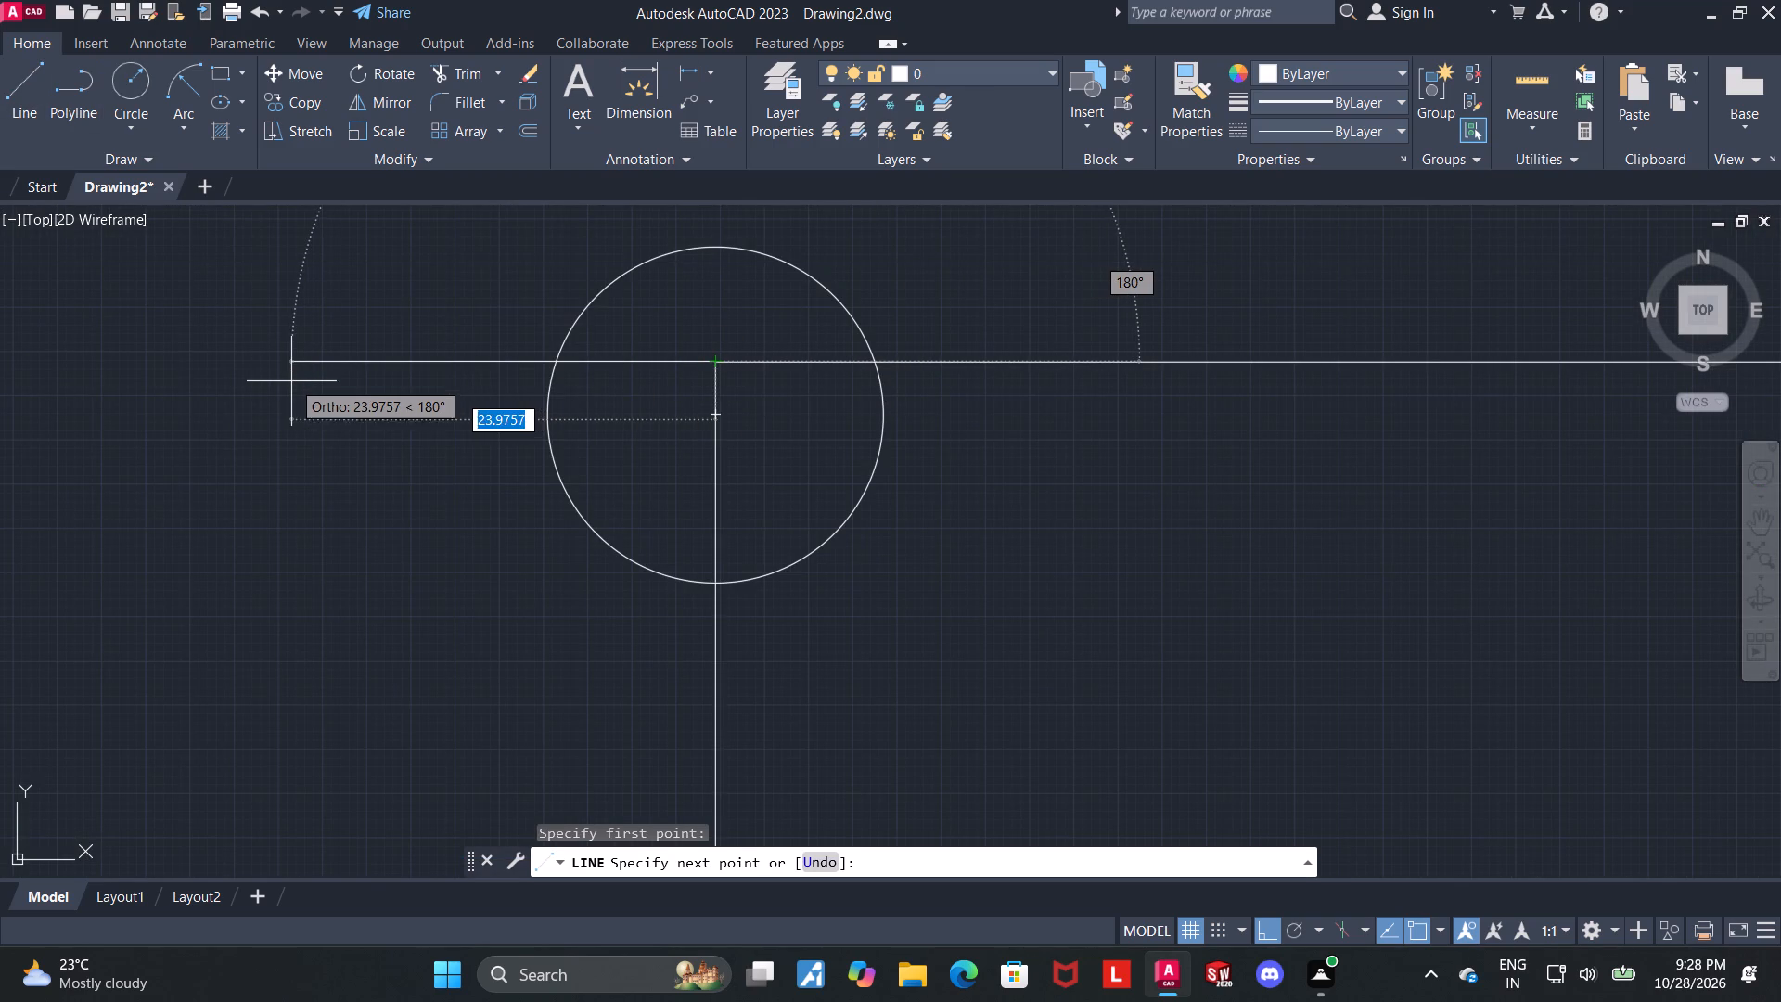
{"action": "type", "text": "76"}
{"action": "key", "text": "Return"}
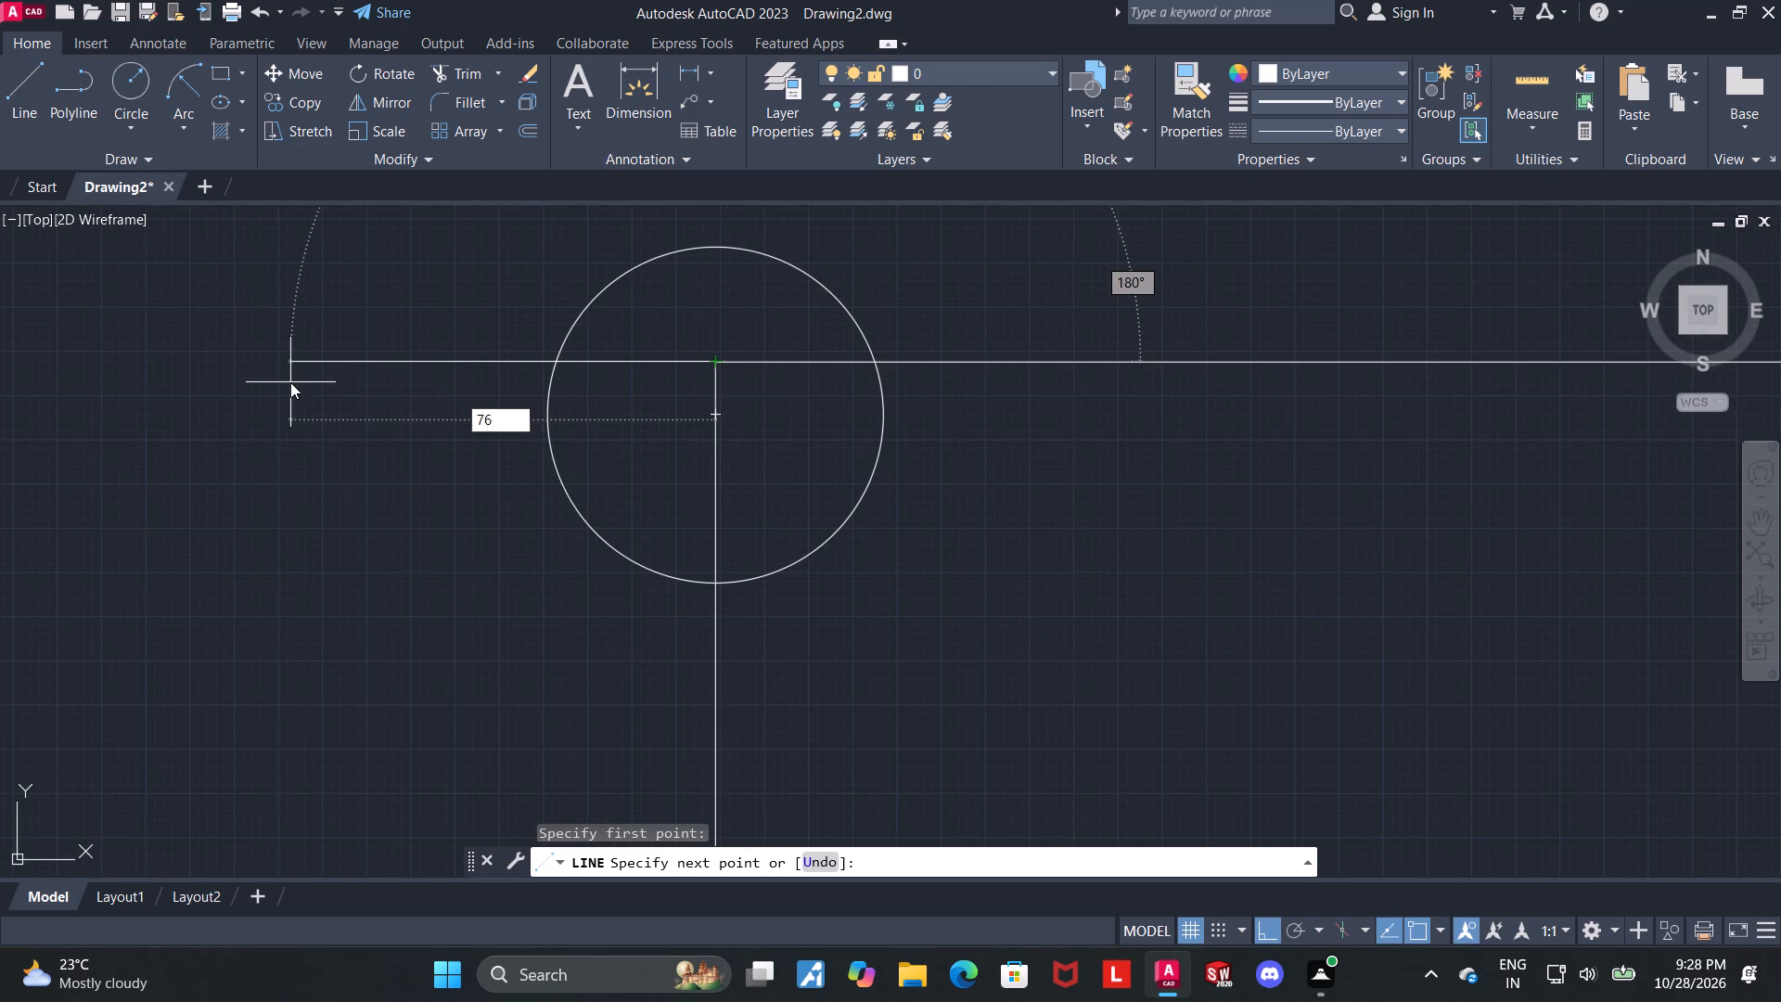
{"action": "key", "text": "Escape"}
Draw a vertical line upward from the midpoint junction of the upper horizontal lines, ending above the upper circle.
{"action": "scroll", "coordinate": [743, 146], "scroll_direction": "down", "scroll_amount": 2}
{"action": "scroll", "coordinate": [811, 391], "scroll_direction": "down", "scroll_amount": 3}
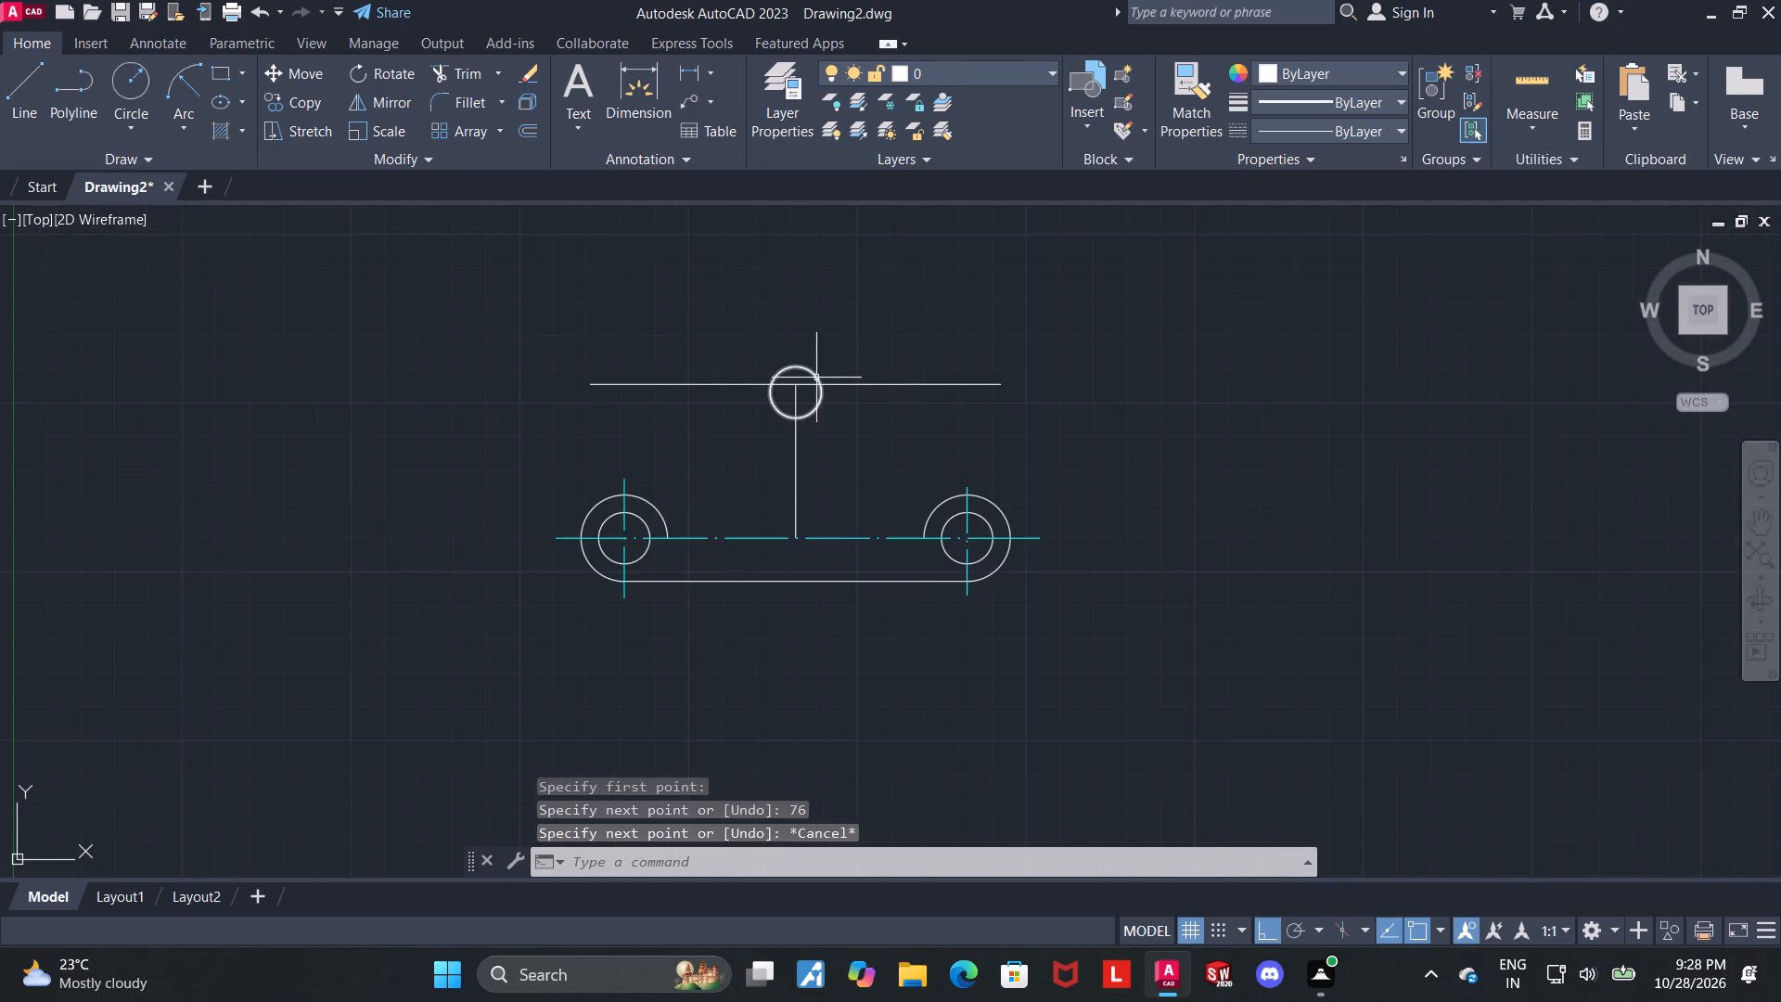
{"action": "scroll", "coordinate": [814, 378], "scroll_direction": "up", "scroll_amount": 1}
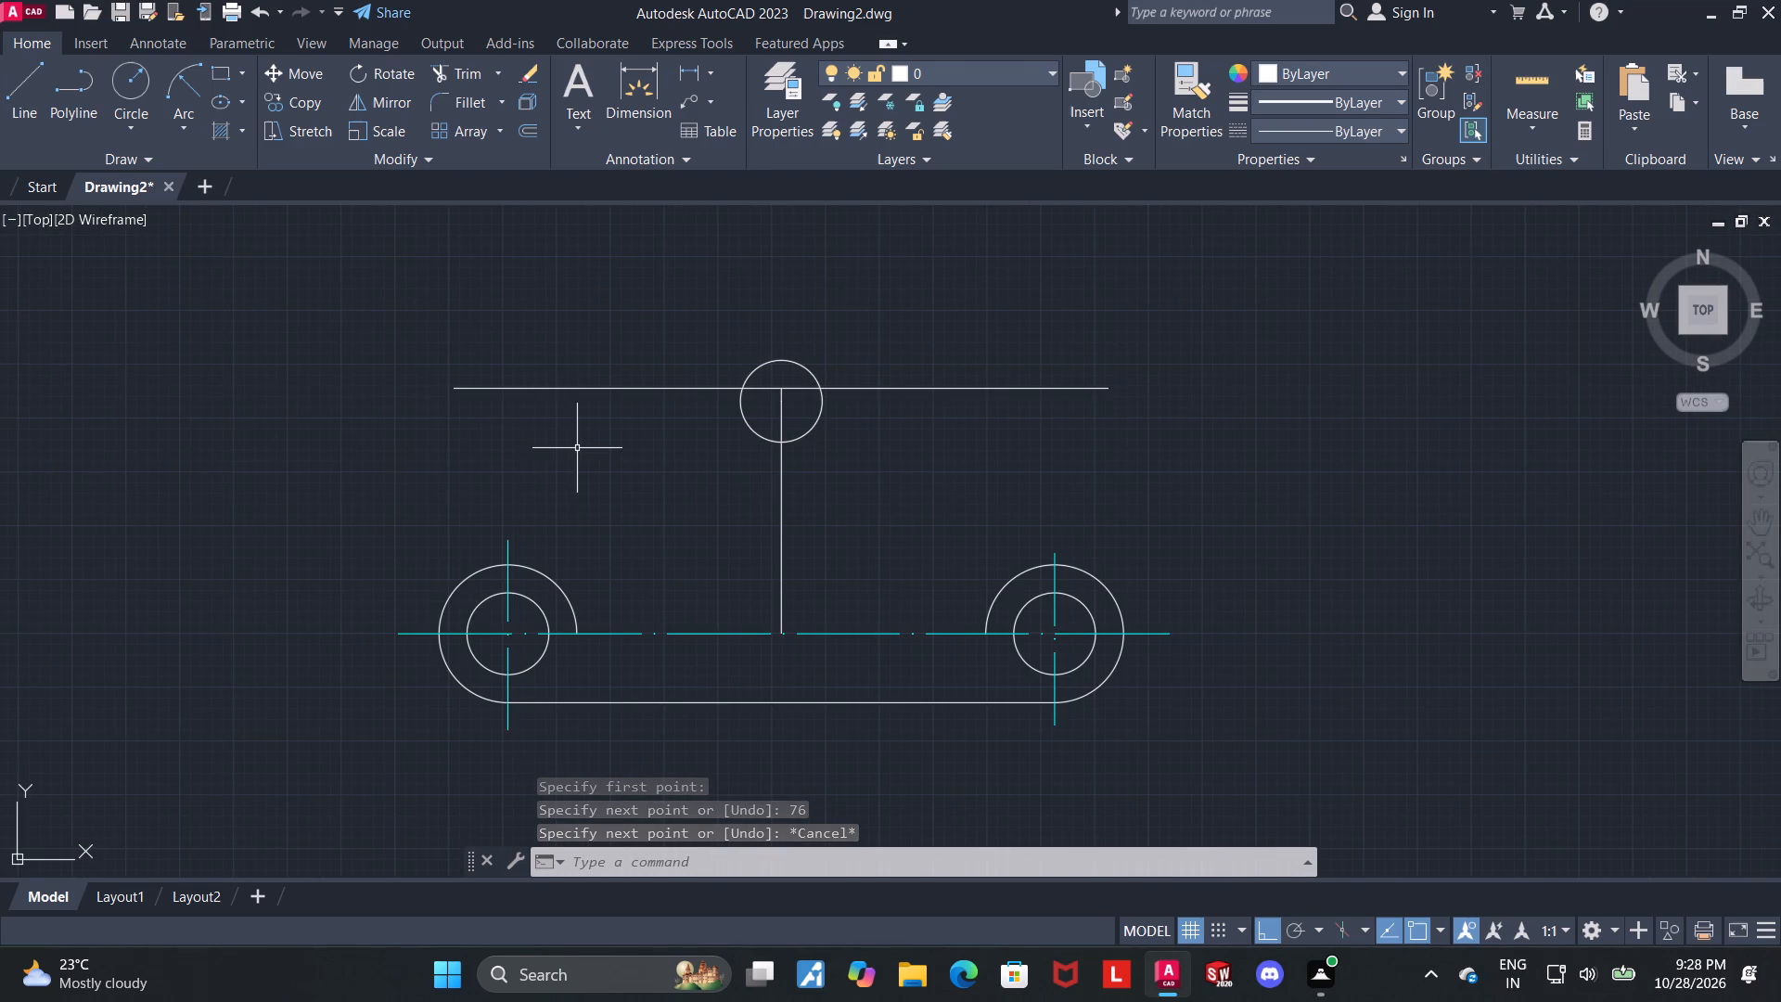
{"action": "scroll", "coordinate": [577, 448], "scroll_direction": "up", "scroll_amount": 1}
{"action": "left_click", "coordinate": [9, 88]}
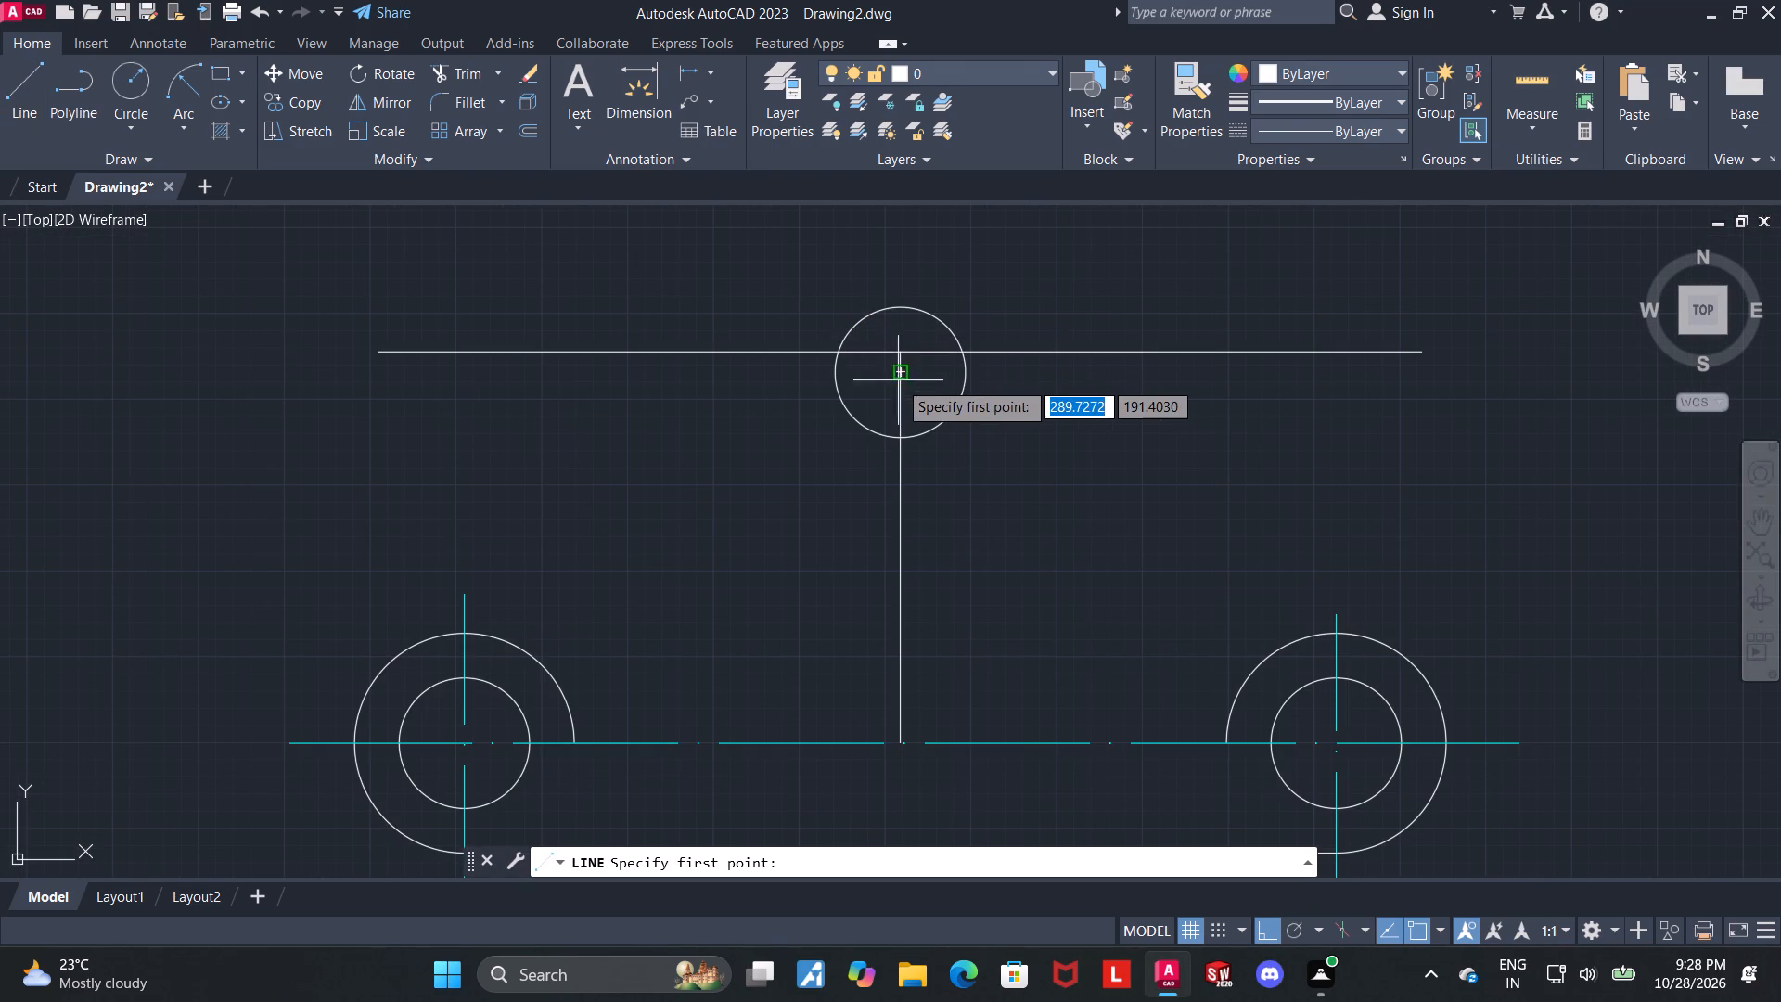
{"action": "scroll", "coordinate": [894, 361], "scroll_direction": "up", "scroll_amount": 3}
{"action": "left_click", "coordinate": [910, 320]}
{"action": "scroll", "coordinate": [914, 343], "scroll_direction": "down", "scroll_amount": 3}
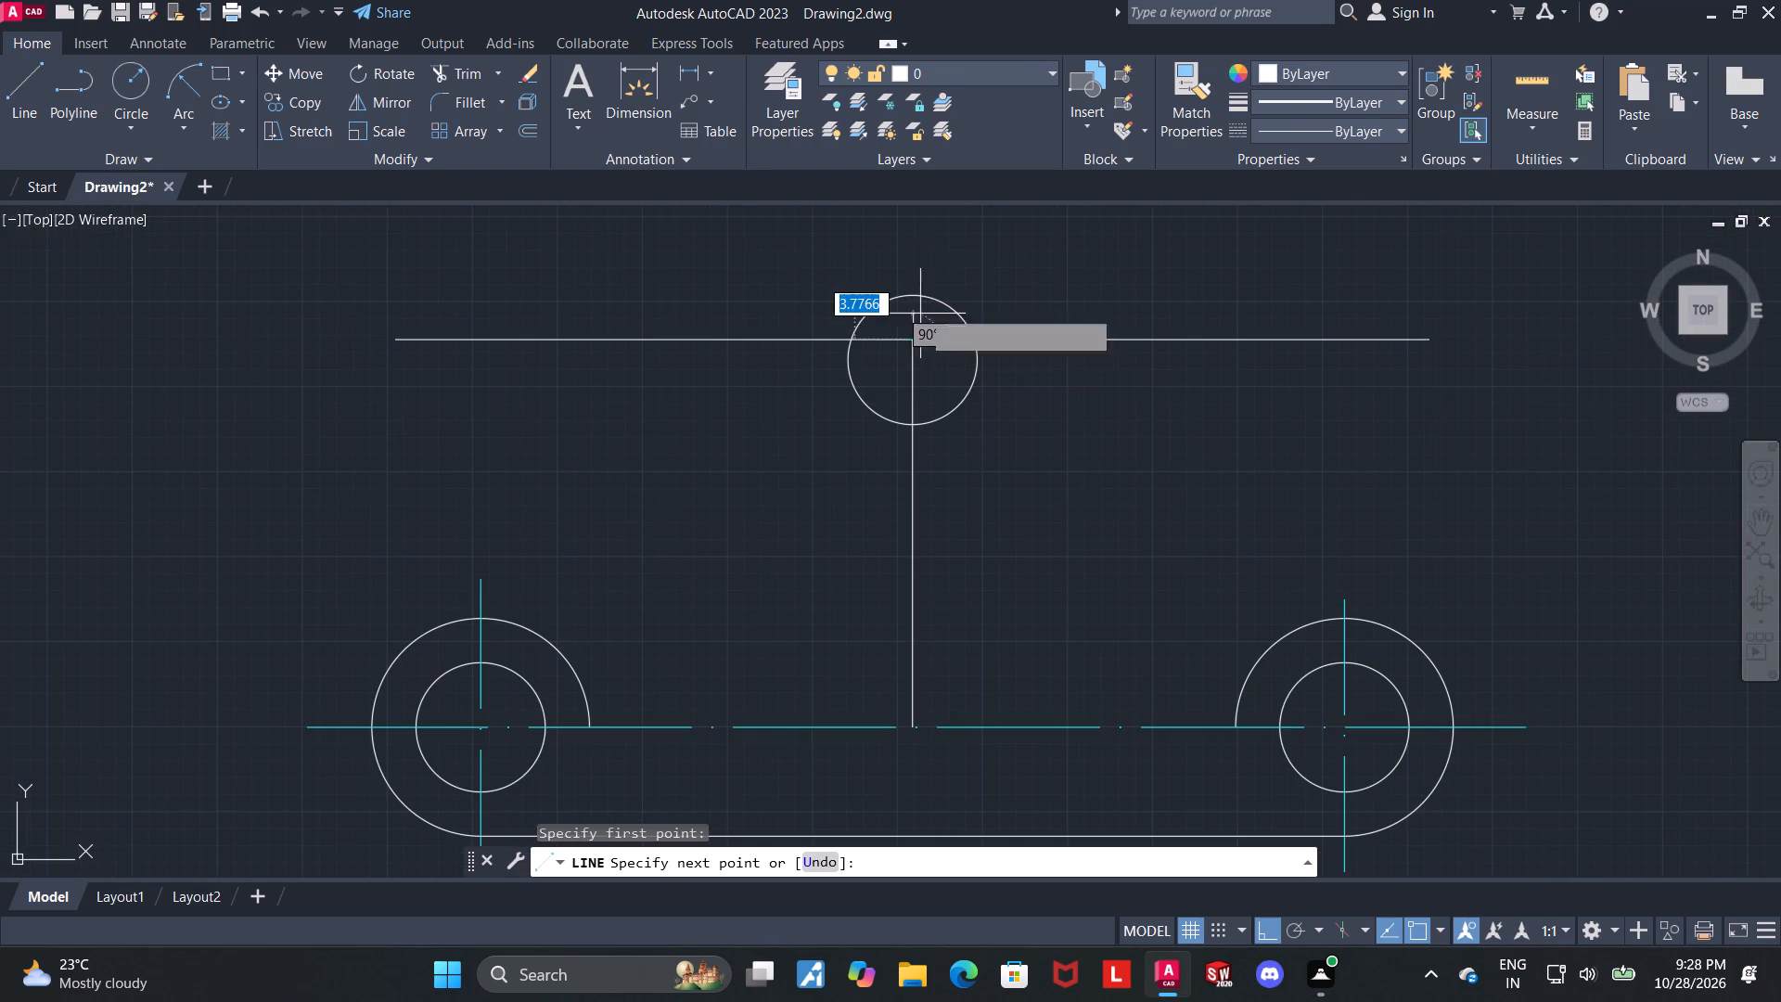
{"action": "scroll", "coordinate": [925, 245], "scroll_direction": "down", "scroll_amount": 2}
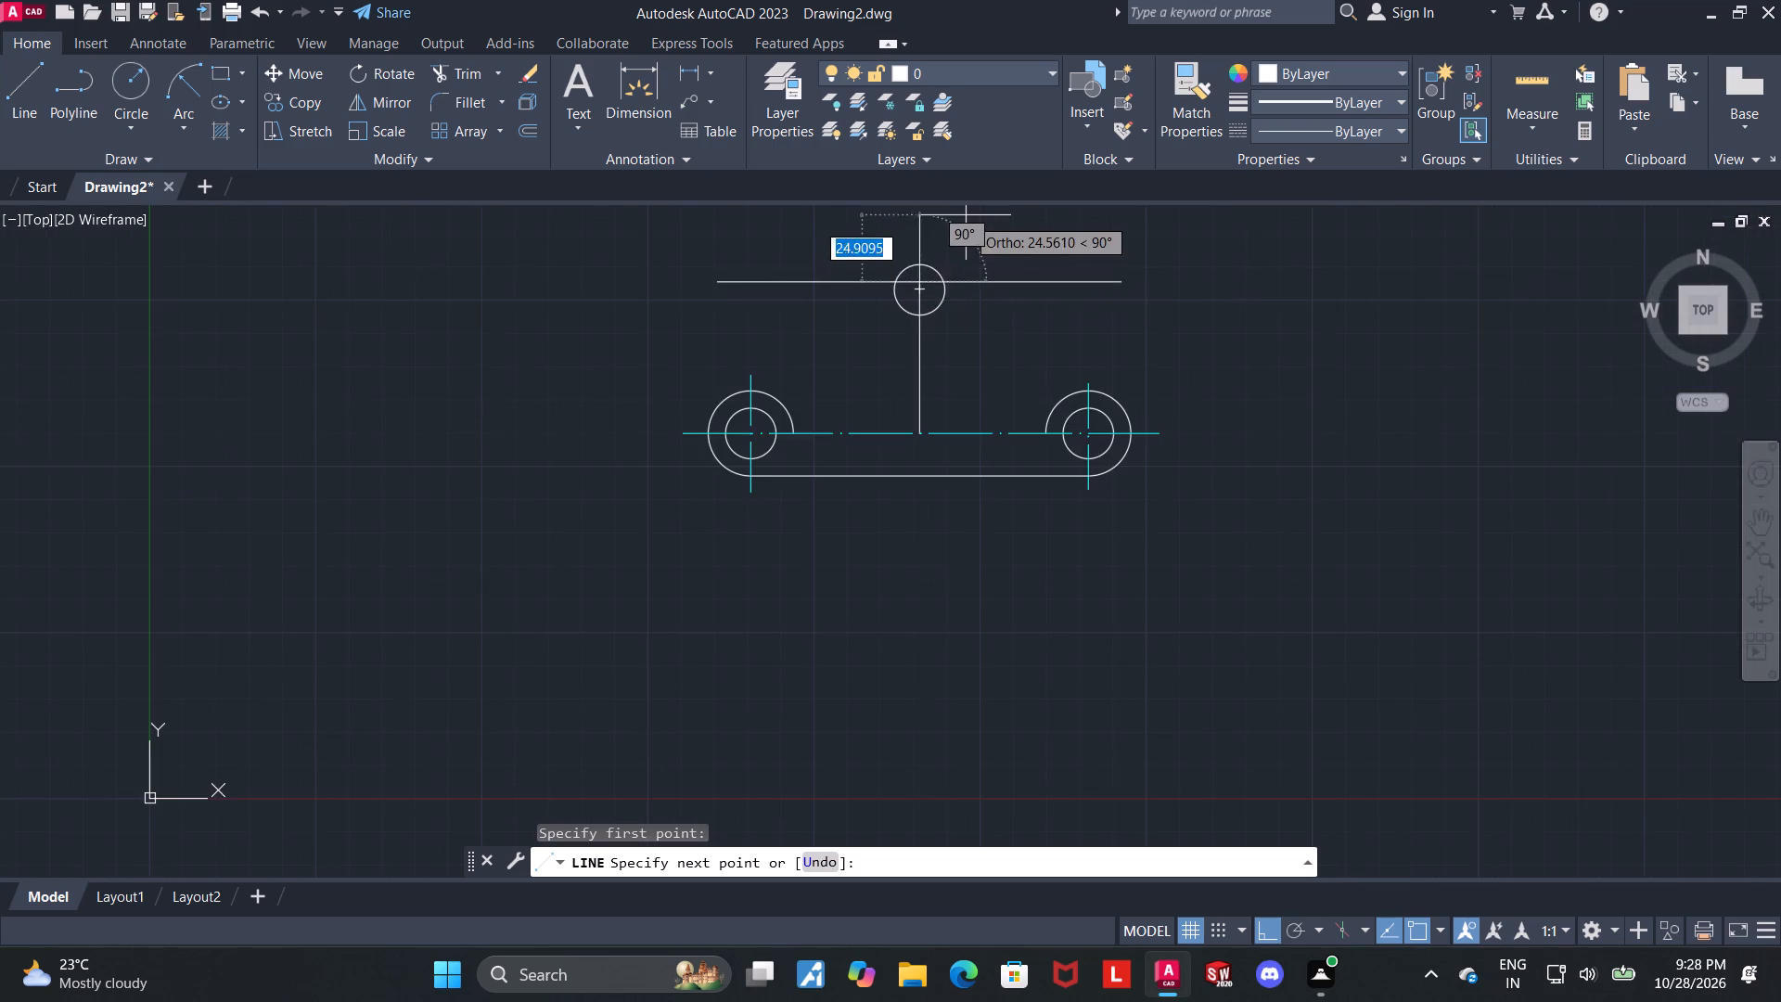
{"action": "scroll", "coordinate": [966, 215], "scroll_direction": "up", "scroll_amount": 2}
{"action": "scroll", "coordinate": [892, 239], "scroll_direction": "down", "scroll_amount": 4}
{"action": "scroll", "coordinate": [906, 209], "scroll_direction": "up", "scroll_amount": 3}
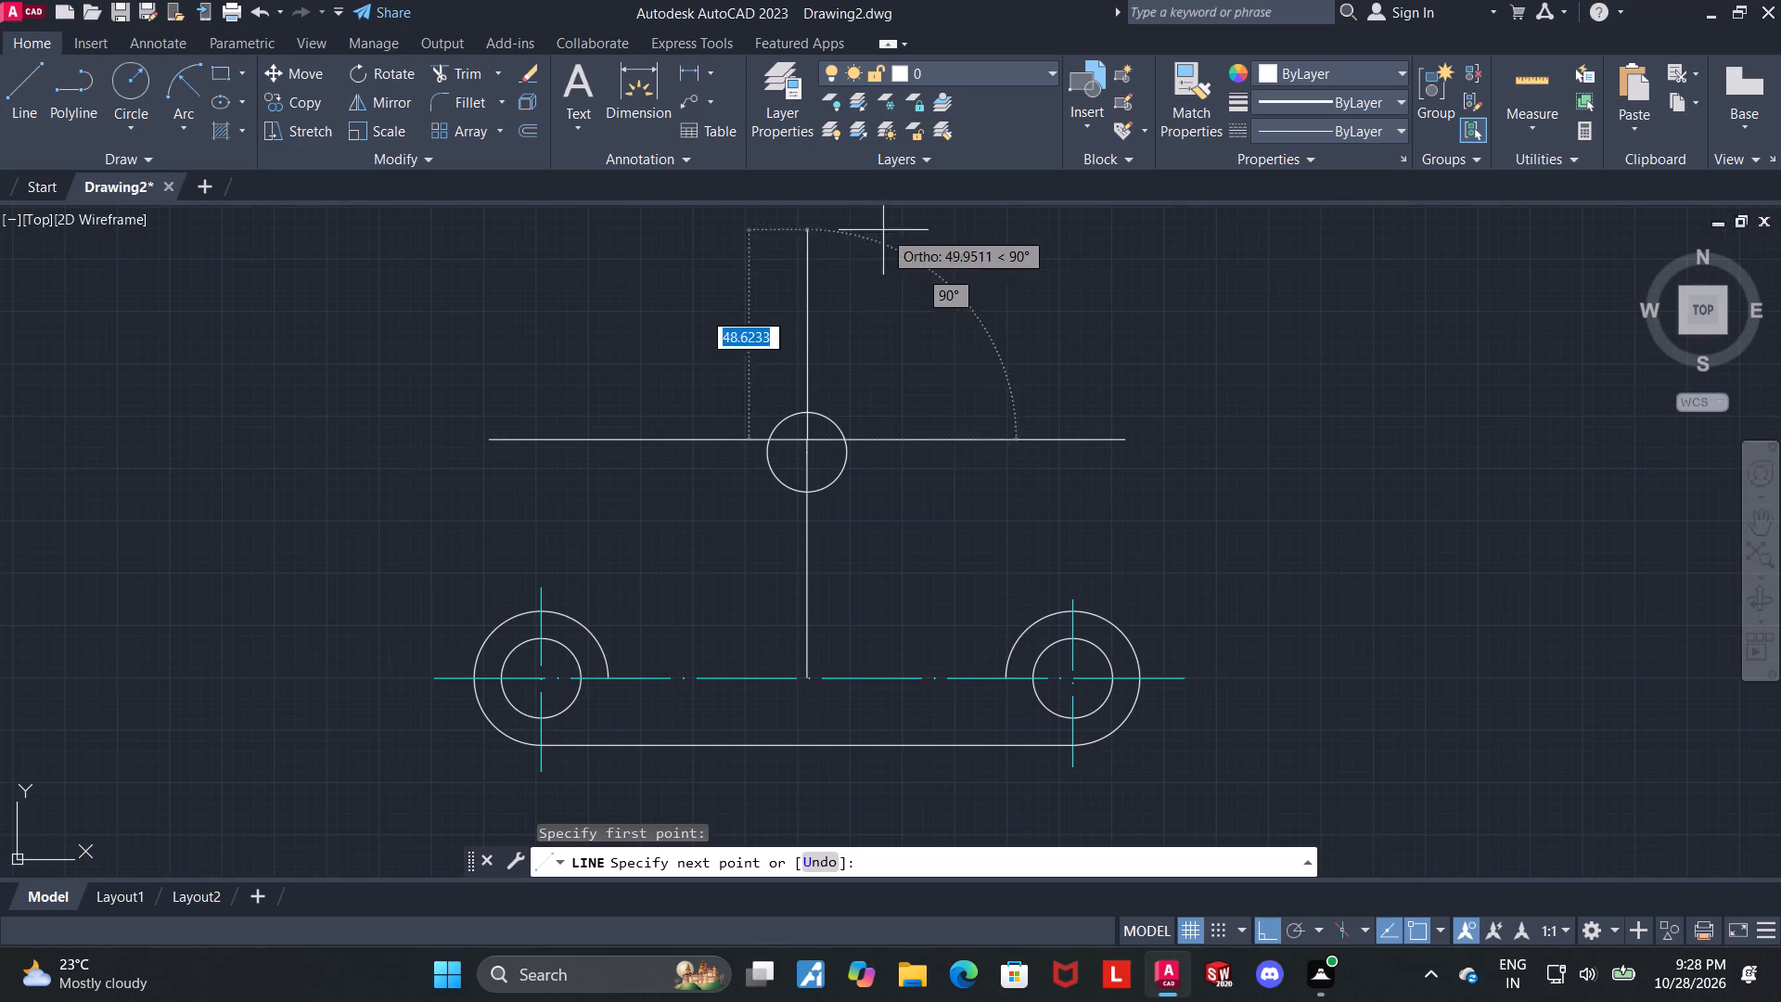
{"action": "left_click", "coordinate": [839, 340]}
{"action": "key", "text": "Escape"}
Join the horizontal and vertical lines that meet inside the upper circle.
{"action": "scroll", "coordinate": [823, 446], "scroll_direction": "up", "scroll_amount": 2}
{"action": "left_click", "coordinate": [817, 467]}
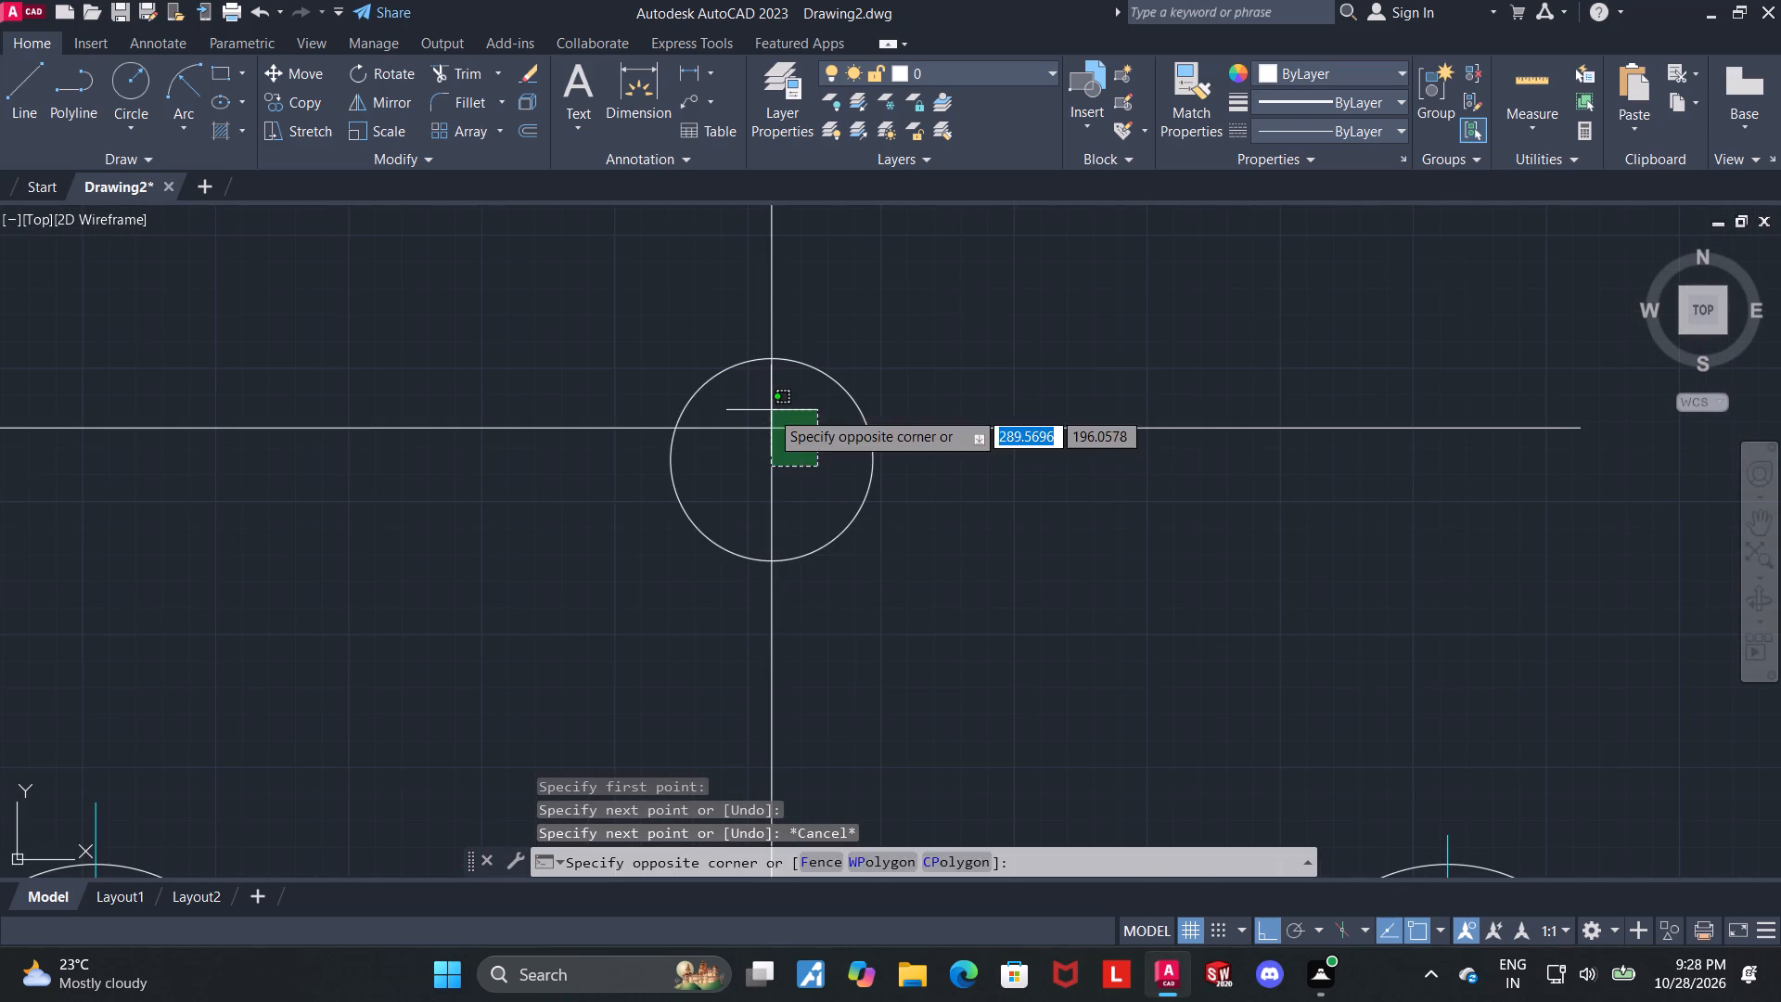
{"action": "left_click", "coordinate": [754, 409]}
{"action": "scroll", "coordinate": [783, 423], "scroll_direction": "down", "scroll_amount": 3}
{"action": "key", "text": "j"}
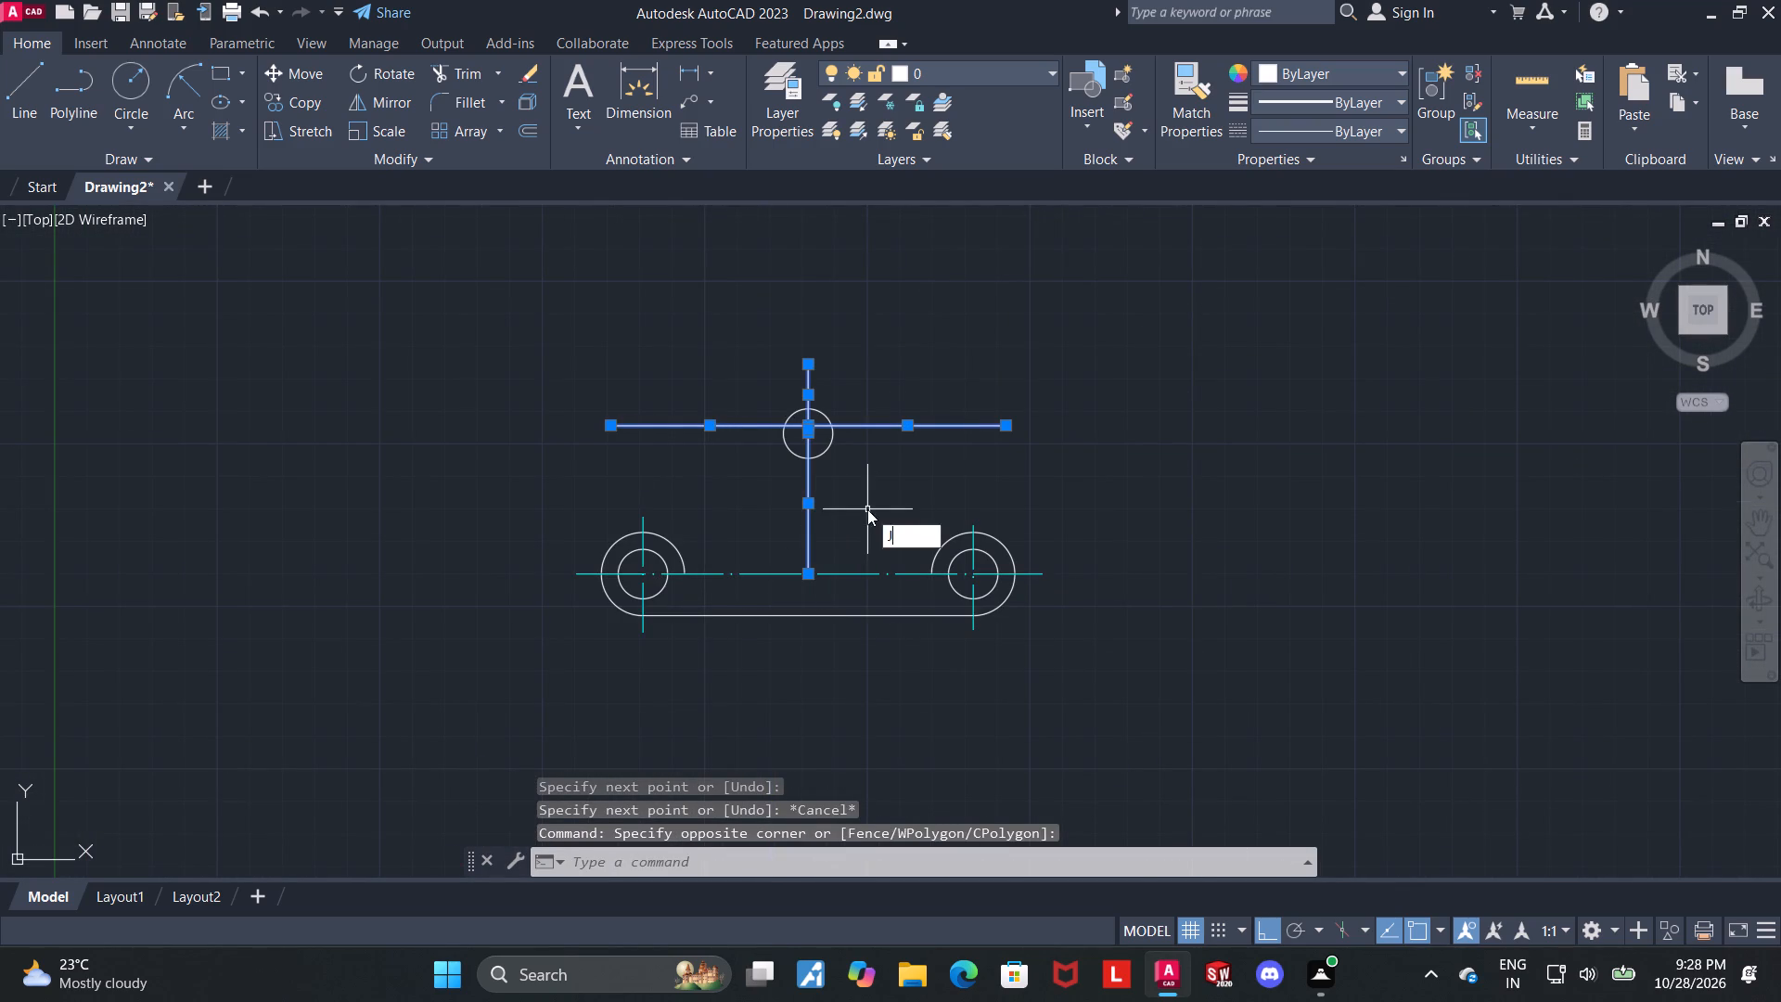
{"action": "key", "text": "Return"}
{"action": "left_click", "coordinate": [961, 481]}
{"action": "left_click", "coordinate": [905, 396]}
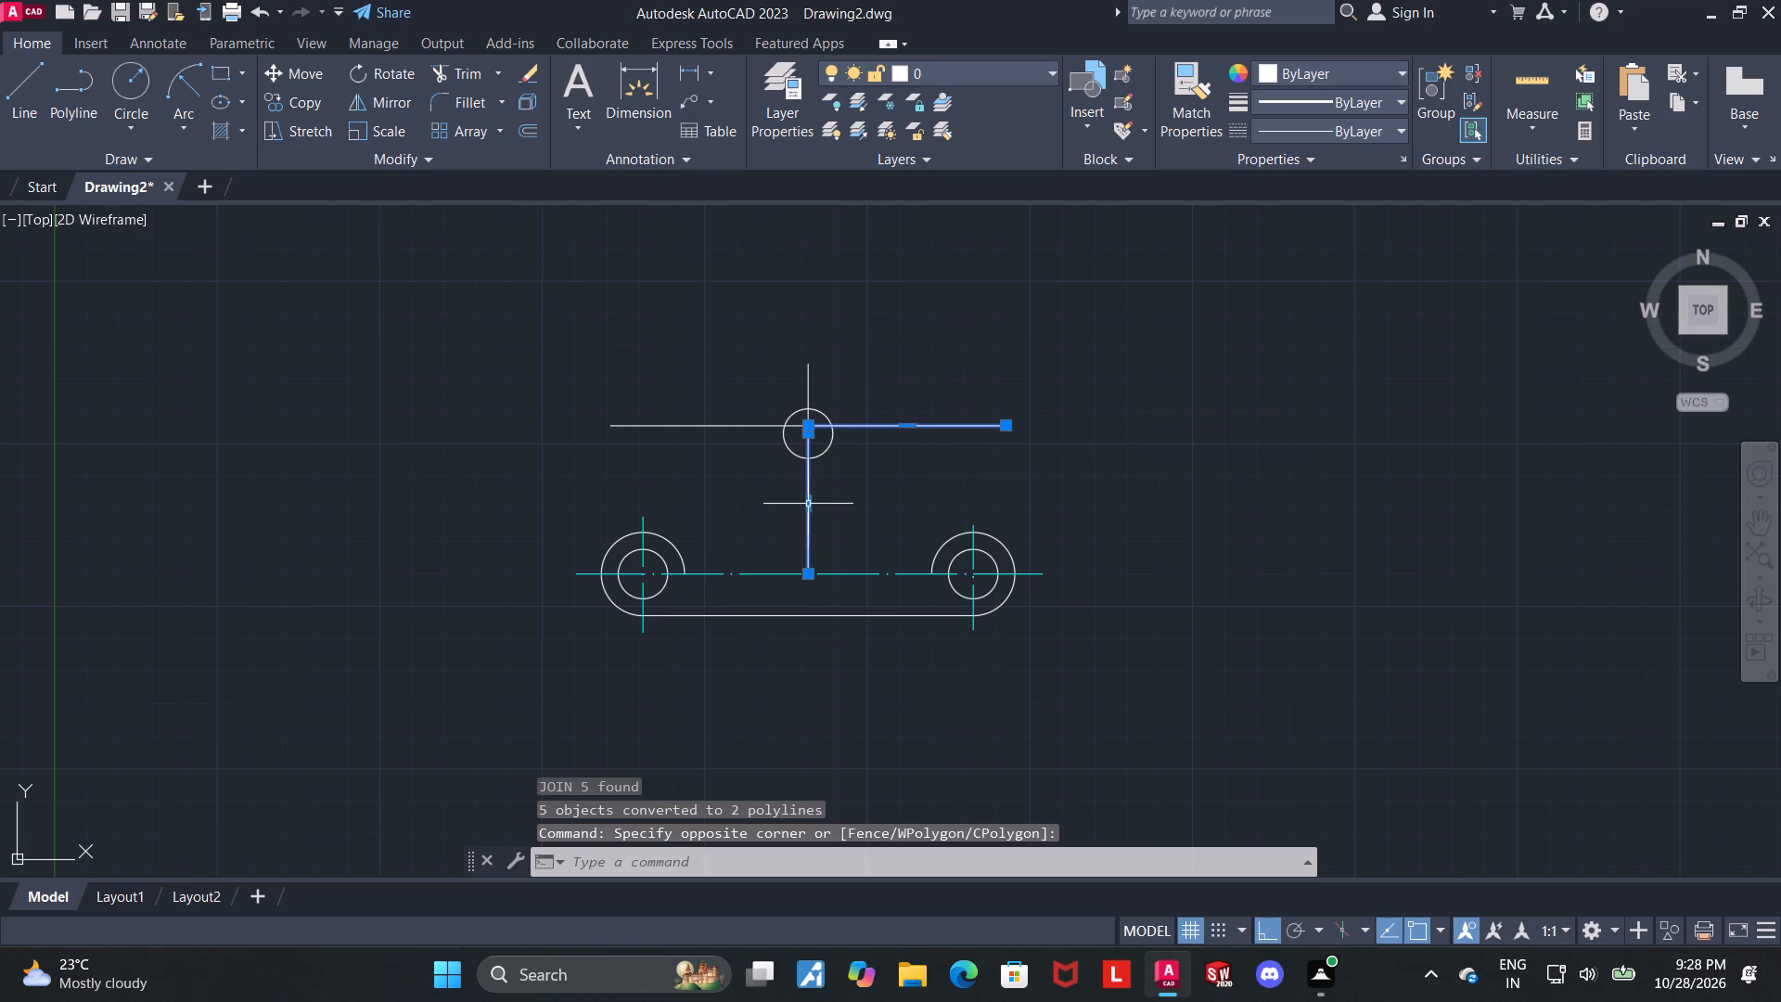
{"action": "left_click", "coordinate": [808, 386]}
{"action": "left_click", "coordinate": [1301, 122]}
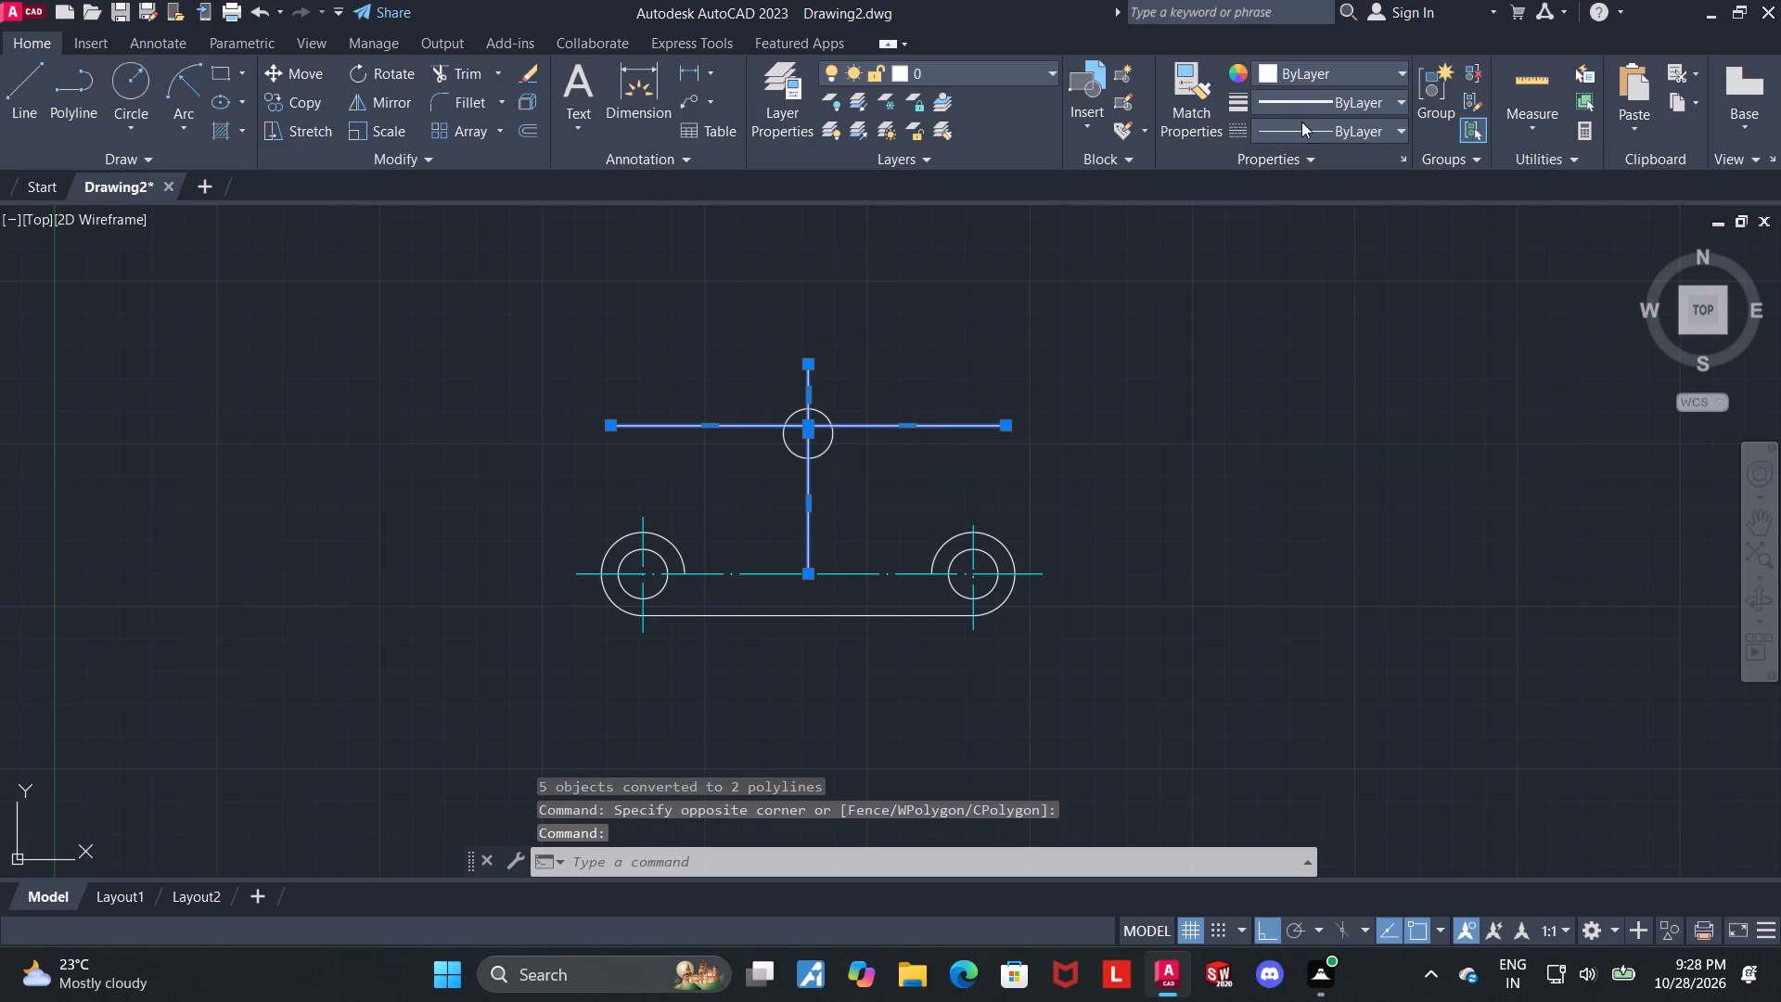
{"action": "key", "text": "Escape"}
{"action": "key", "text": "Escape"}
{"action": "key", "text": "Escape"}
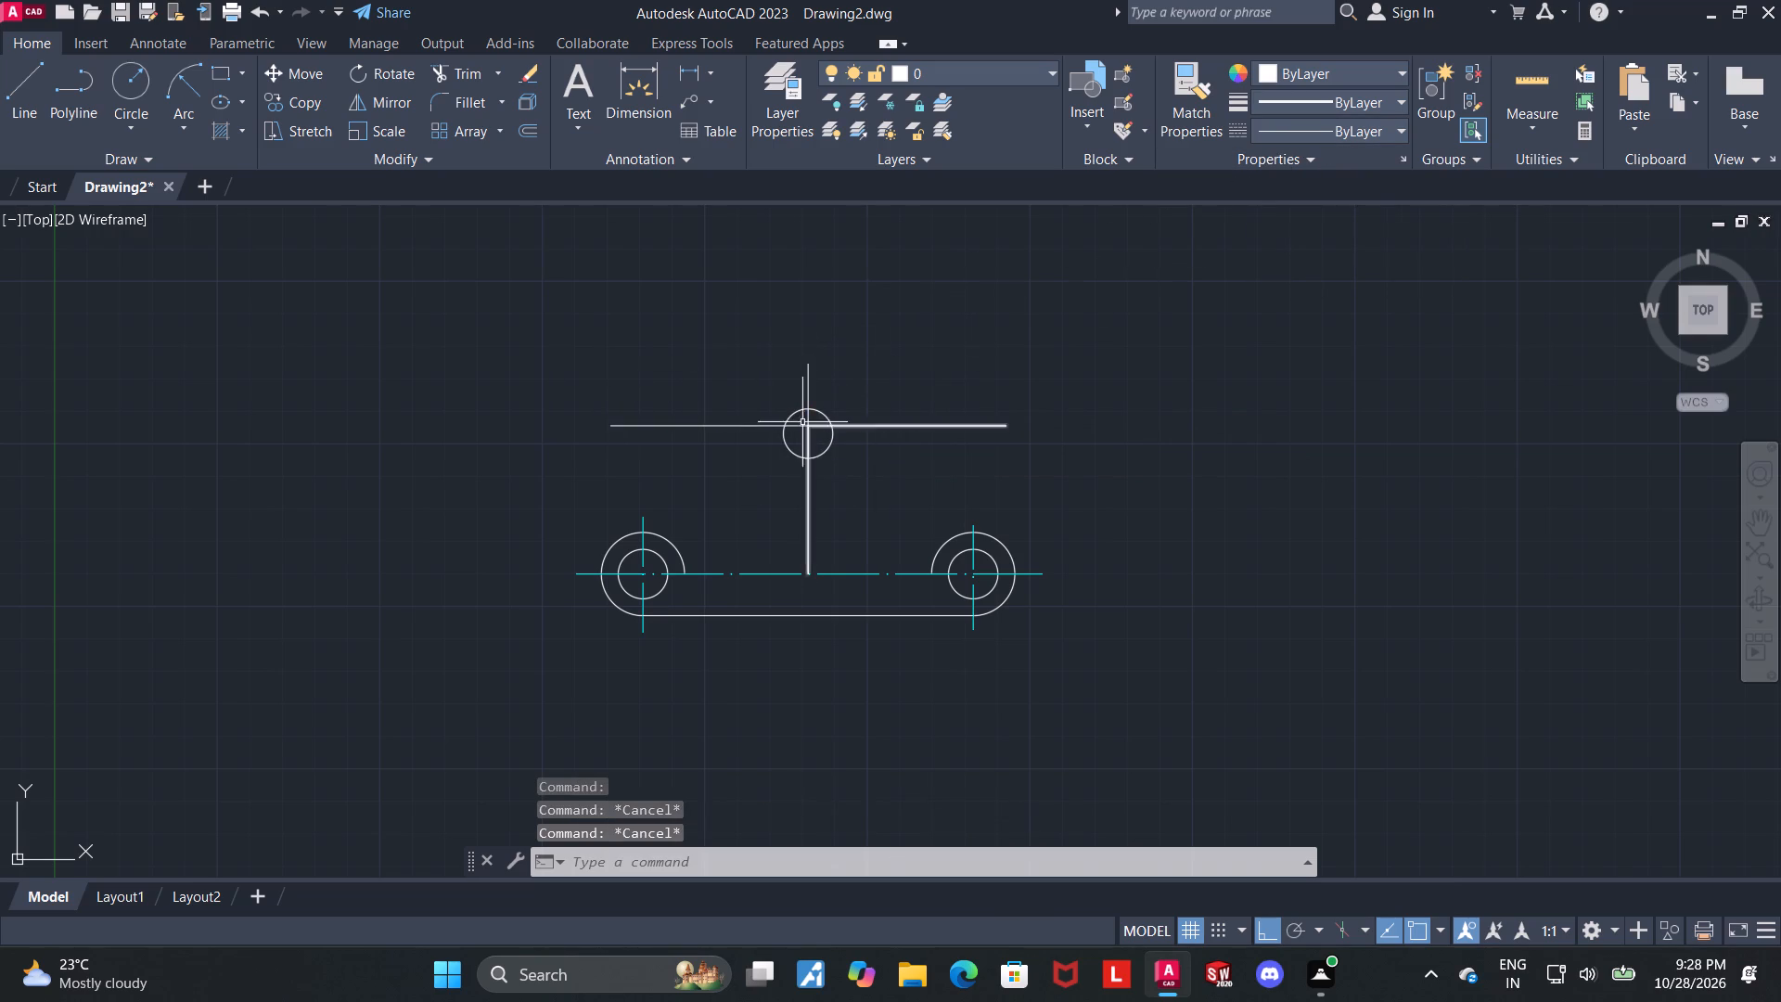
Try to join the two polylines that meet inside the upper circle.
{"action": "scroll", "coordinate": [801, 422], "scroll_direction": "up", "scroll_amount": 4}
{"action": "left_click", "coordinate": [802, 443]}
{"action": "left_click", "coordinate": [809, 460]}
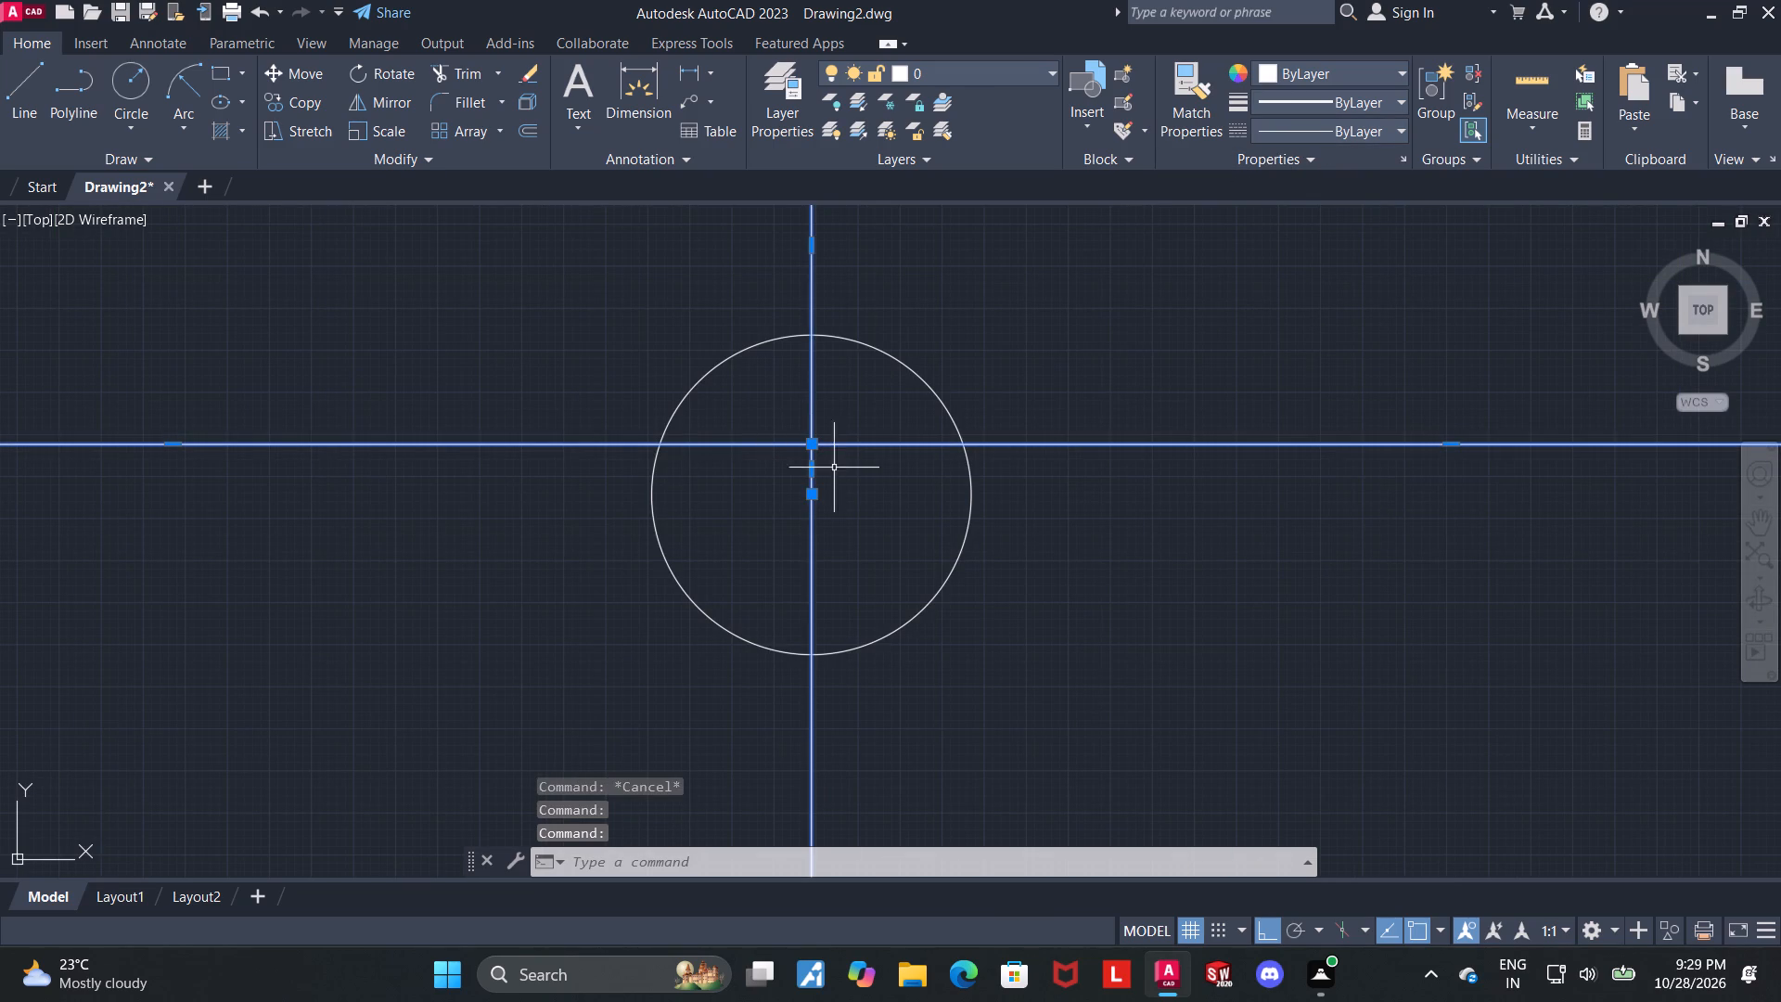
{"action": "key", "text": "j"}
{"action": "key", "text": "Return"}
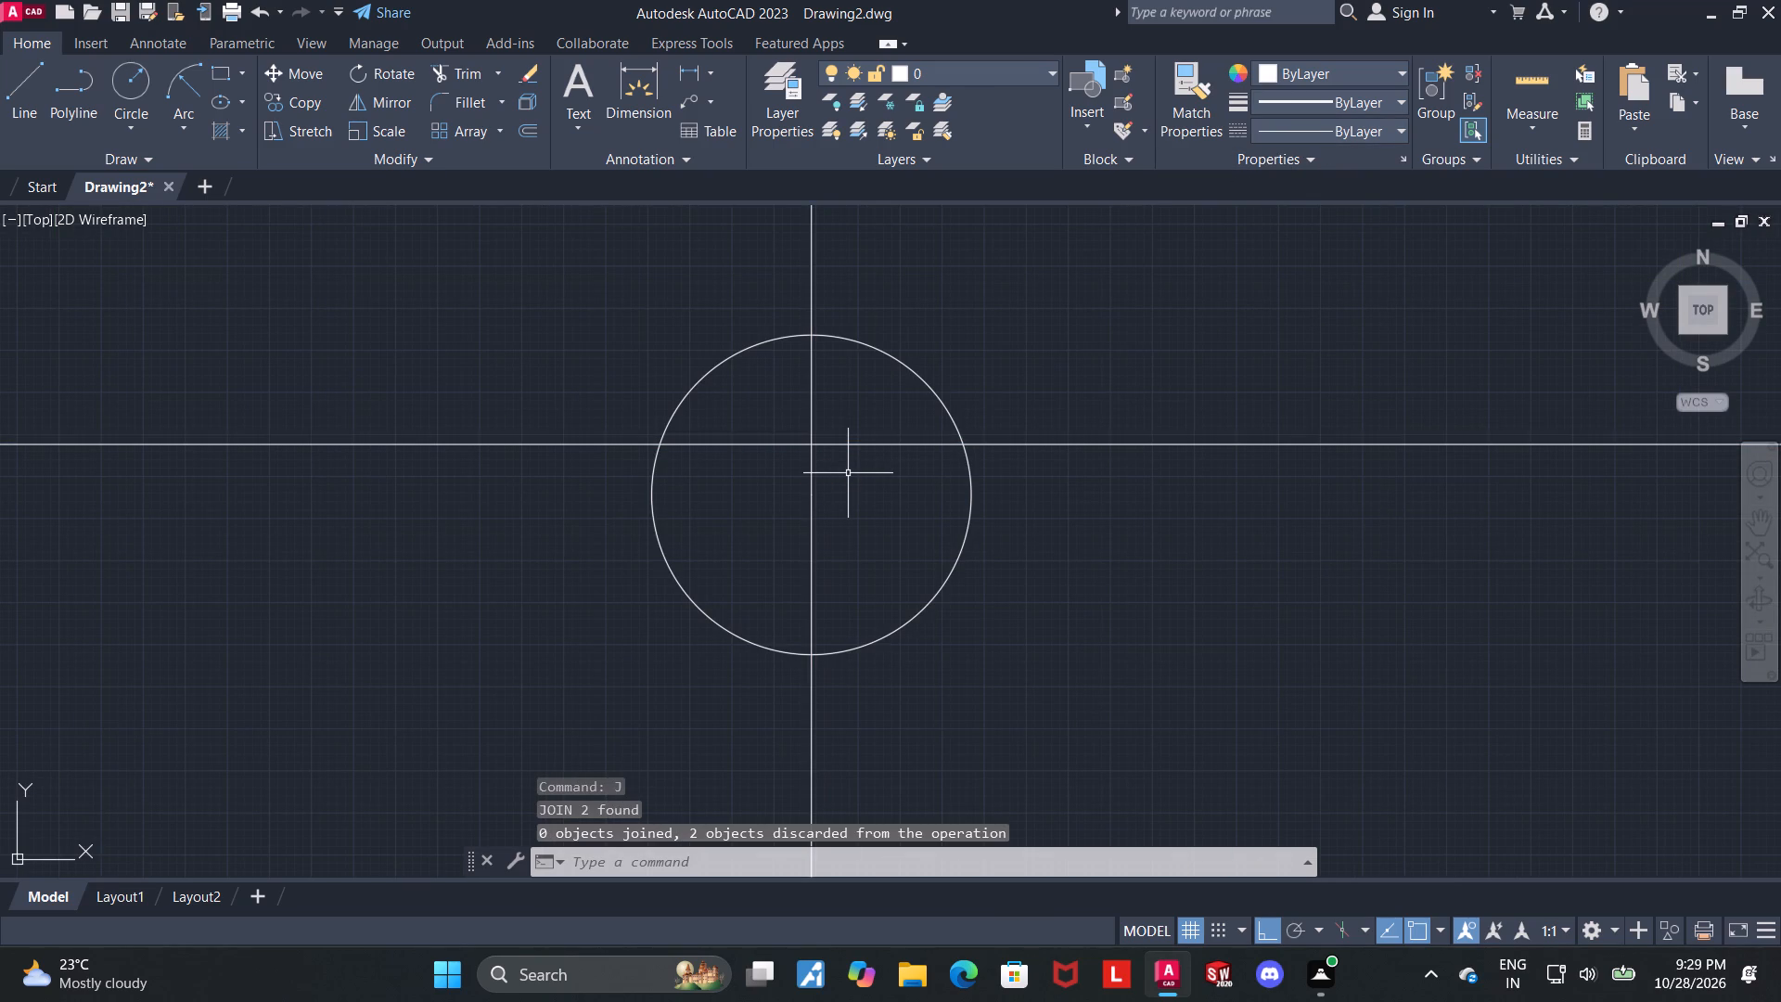
Give the joined upper horizontal and middle vertical lines the other centre lines' dash-dot ACAD linetype and cyan colour.
{"action": "left_click", "coordinate": [785, 420]}
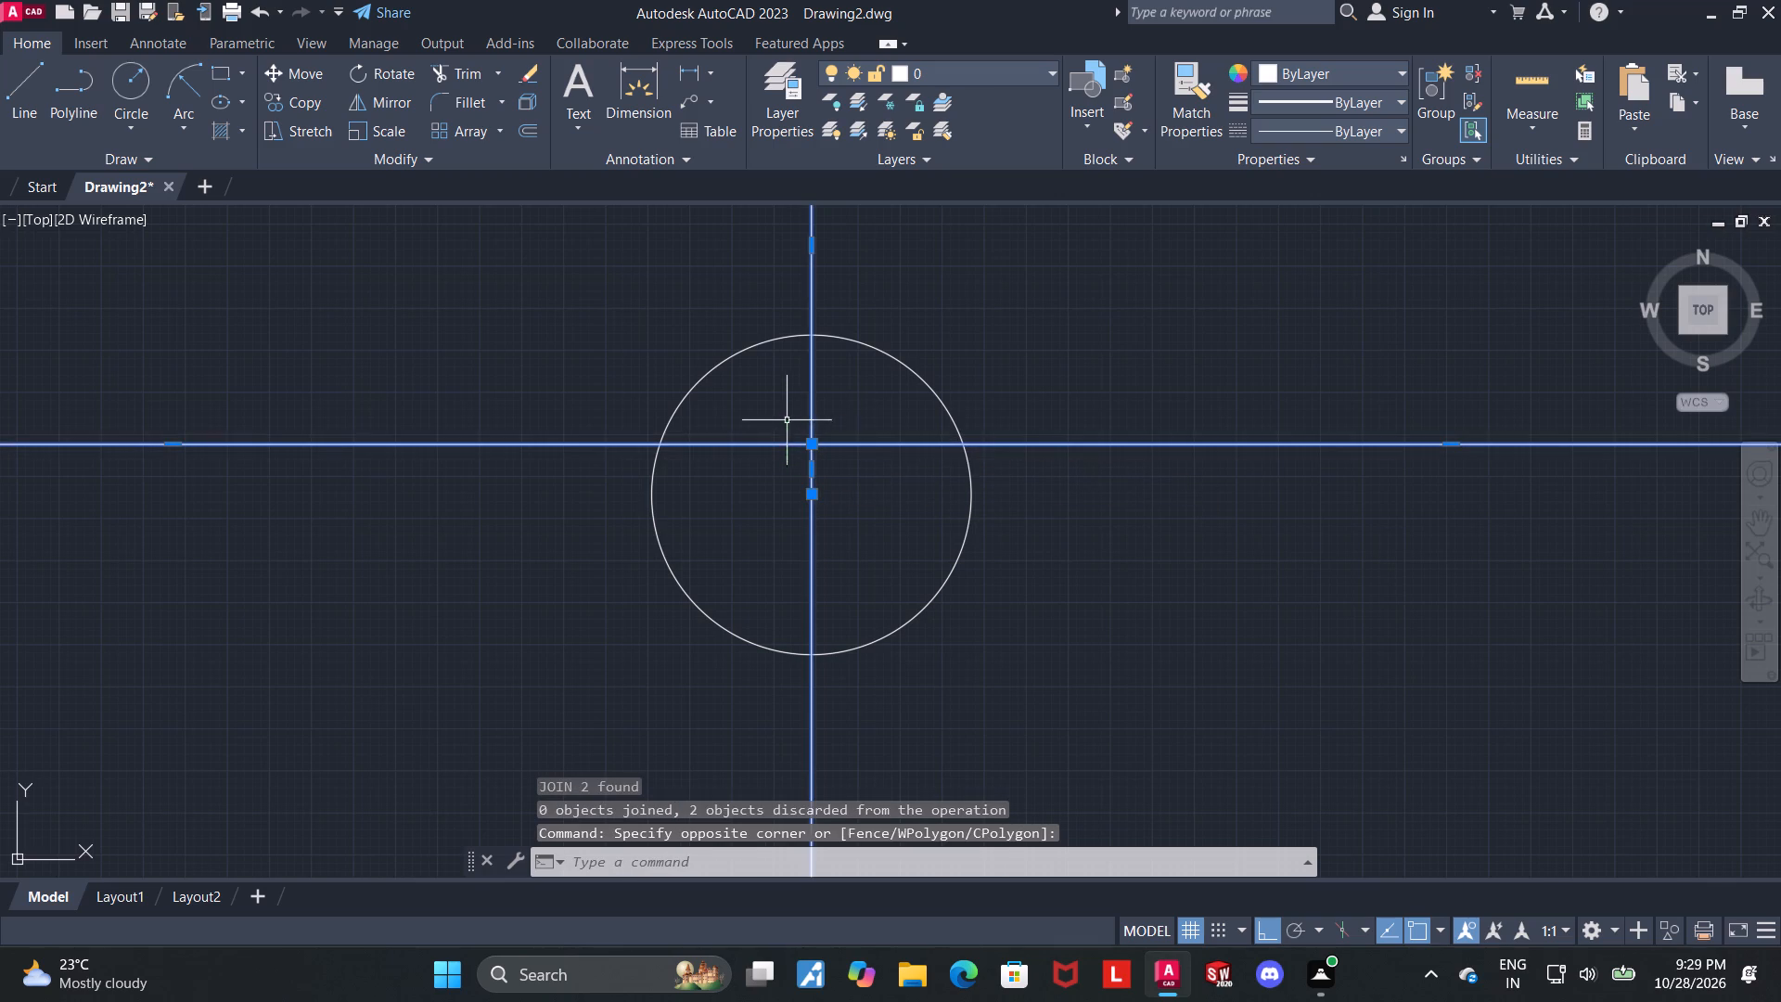
{"action": "left_click", "coordinate": [1287, 131]}
{"action": "left_click", "coordinate": [1294, 204]}
{"action": "left_click", "coordinate": [1320, 72]}
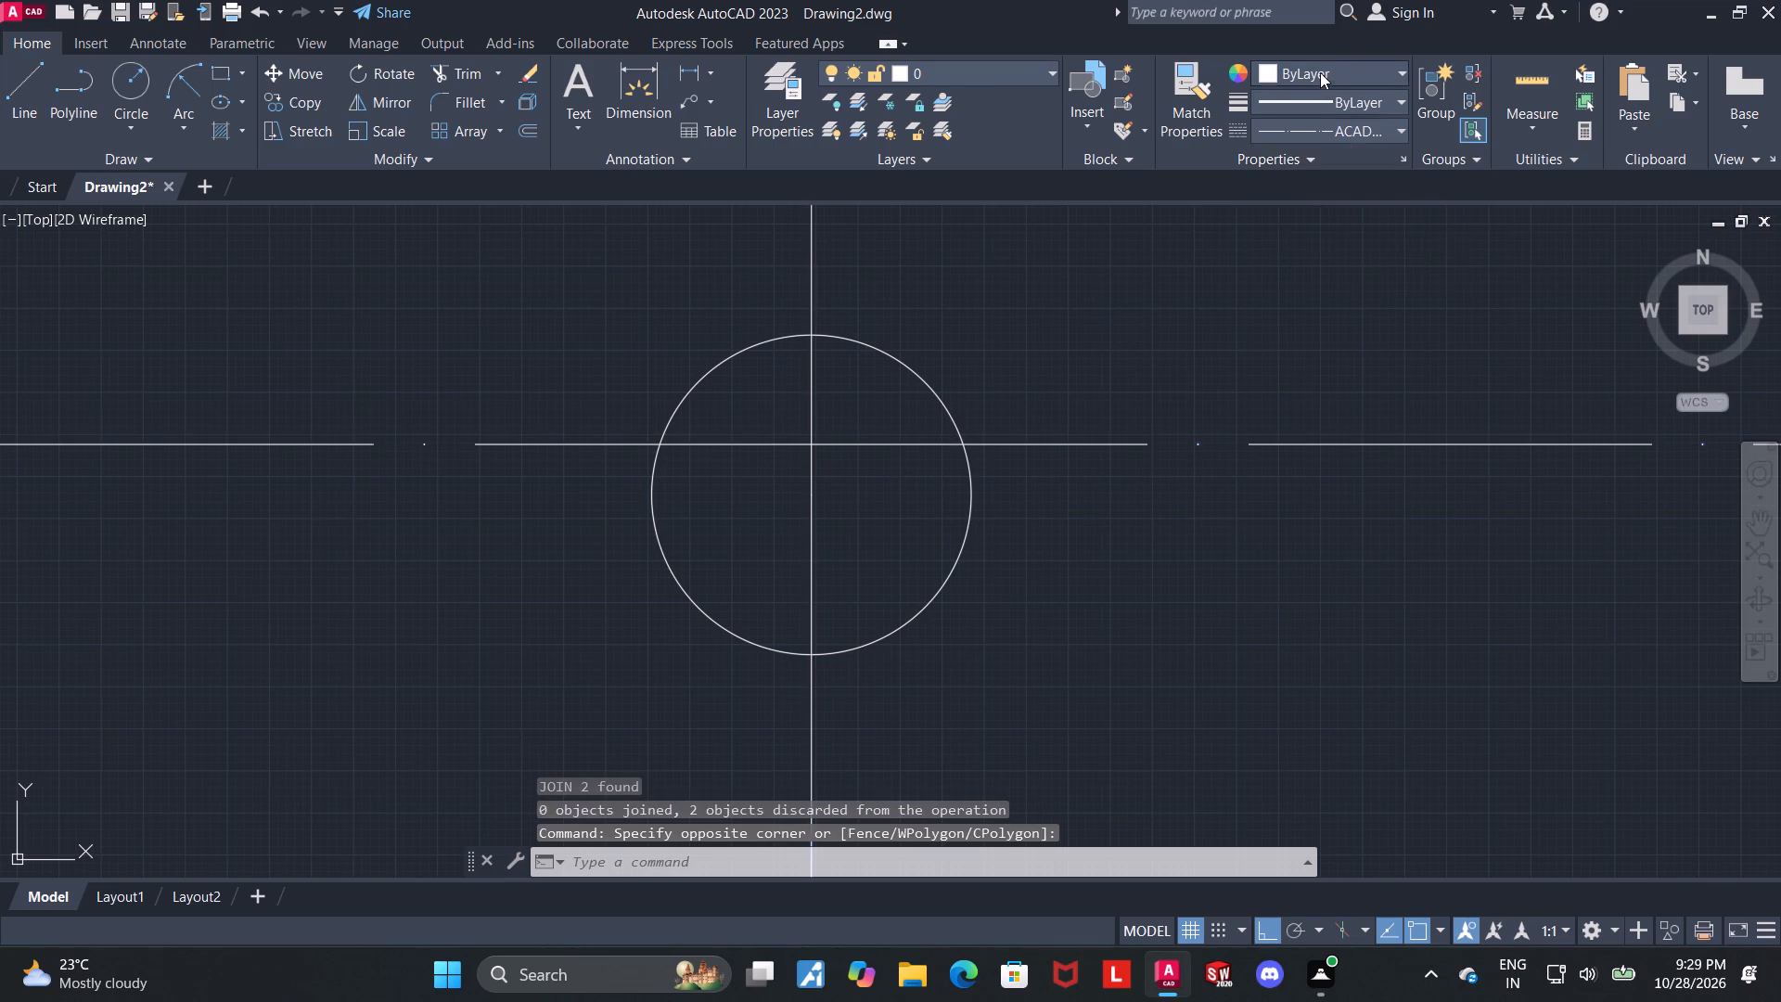
{"action": "left_click", "coordinate": [1330, 290]}
{"action": "key", "text": "Escape"}
Draw a circle of radius 16 centred on the right end of the upper horizontal centre line.
{"action": "scroll", "coordinate": [994, 377], "scroll_direction": "down", "scroll_amount": 3}
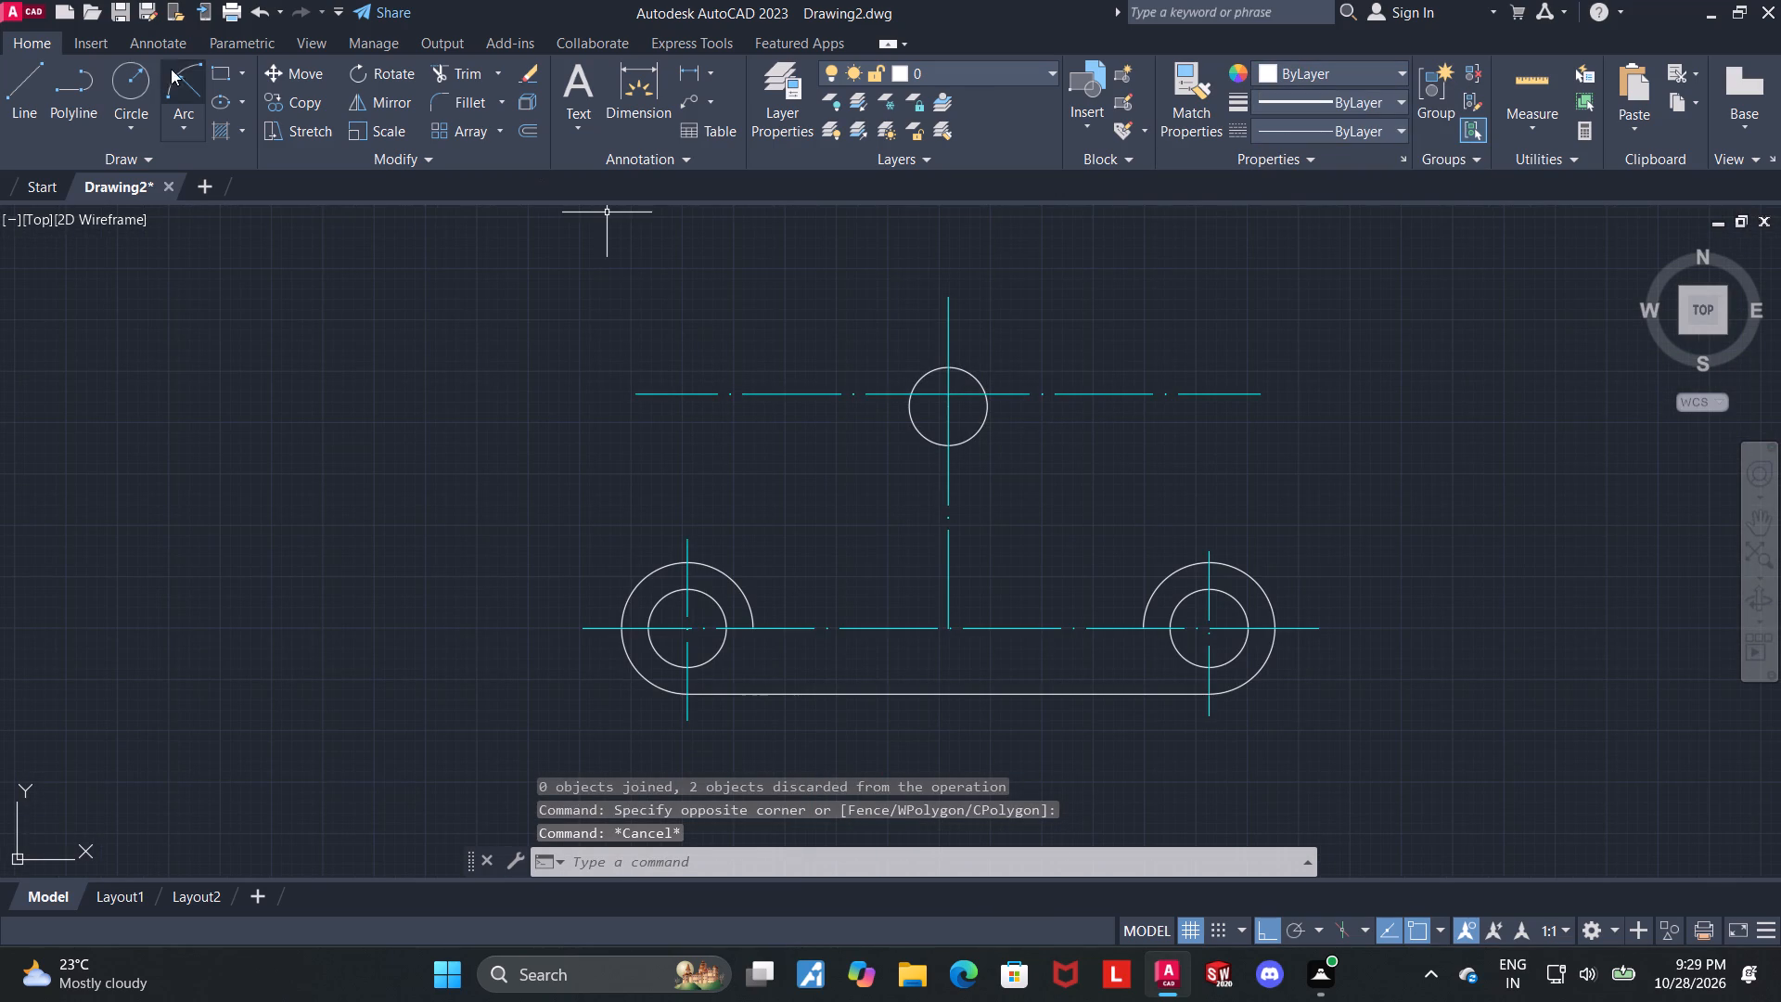
{"action": "left_click", "coordinate": [146, 71]}
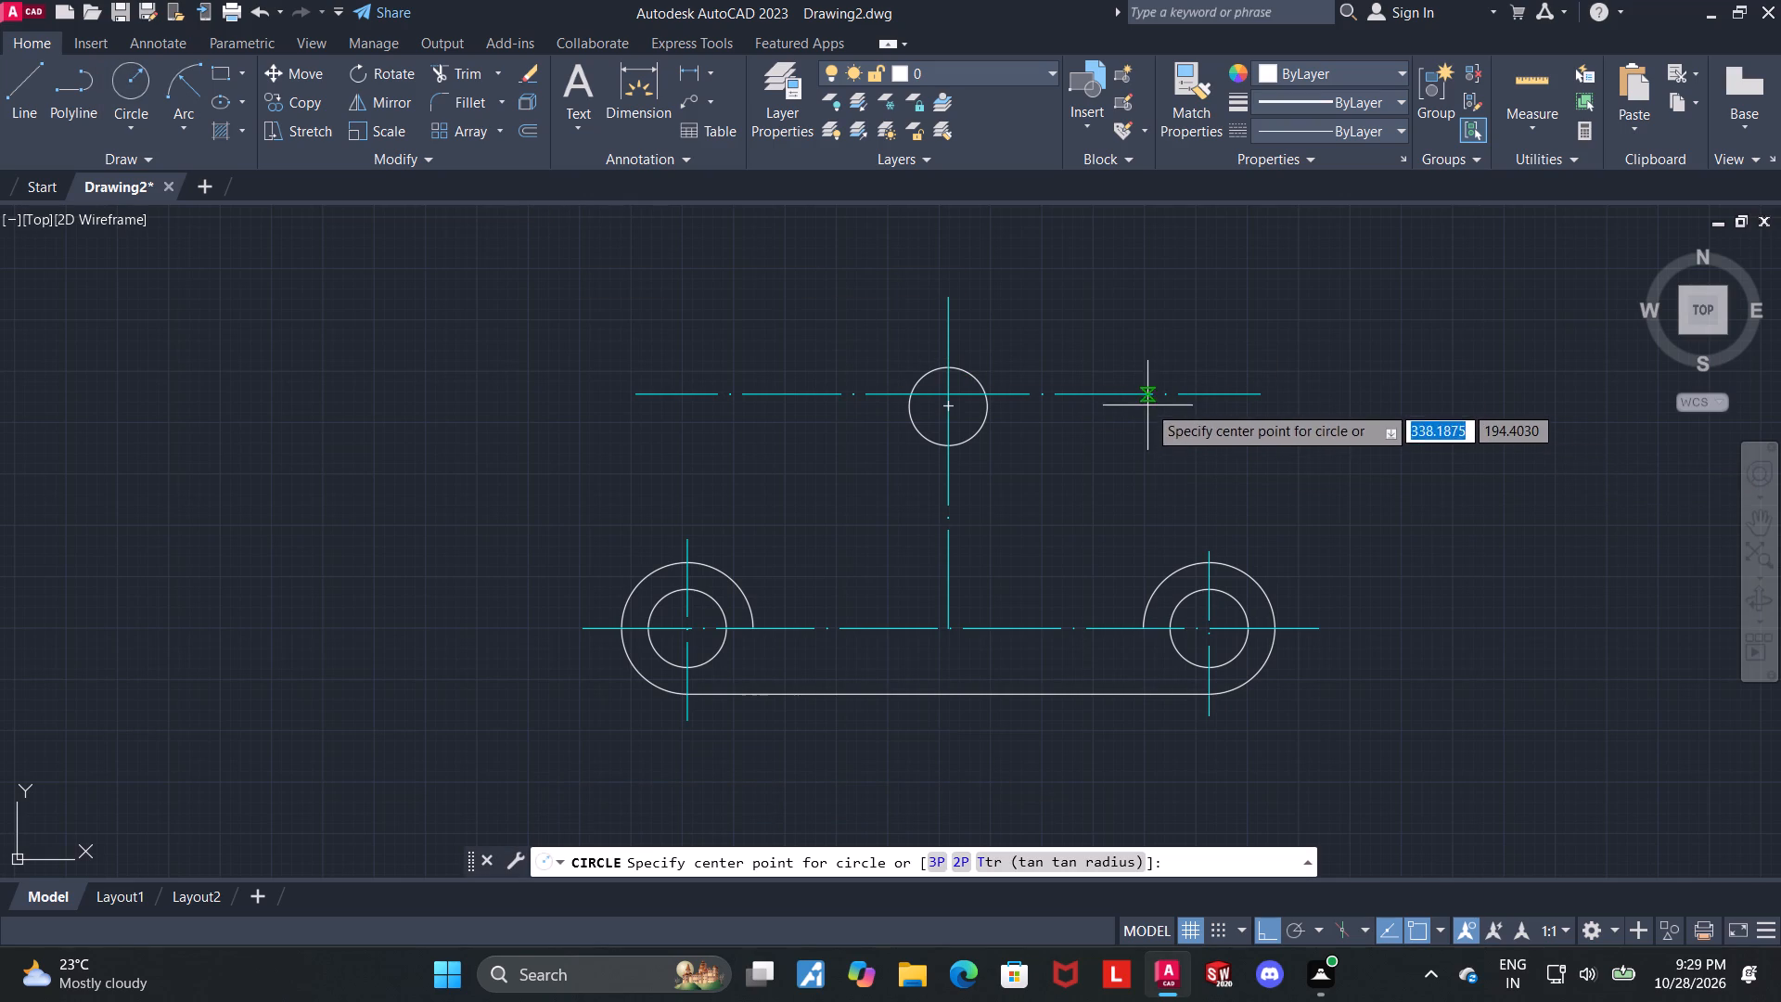
{"action": "left_click", "coordinate": [1258, 398]}
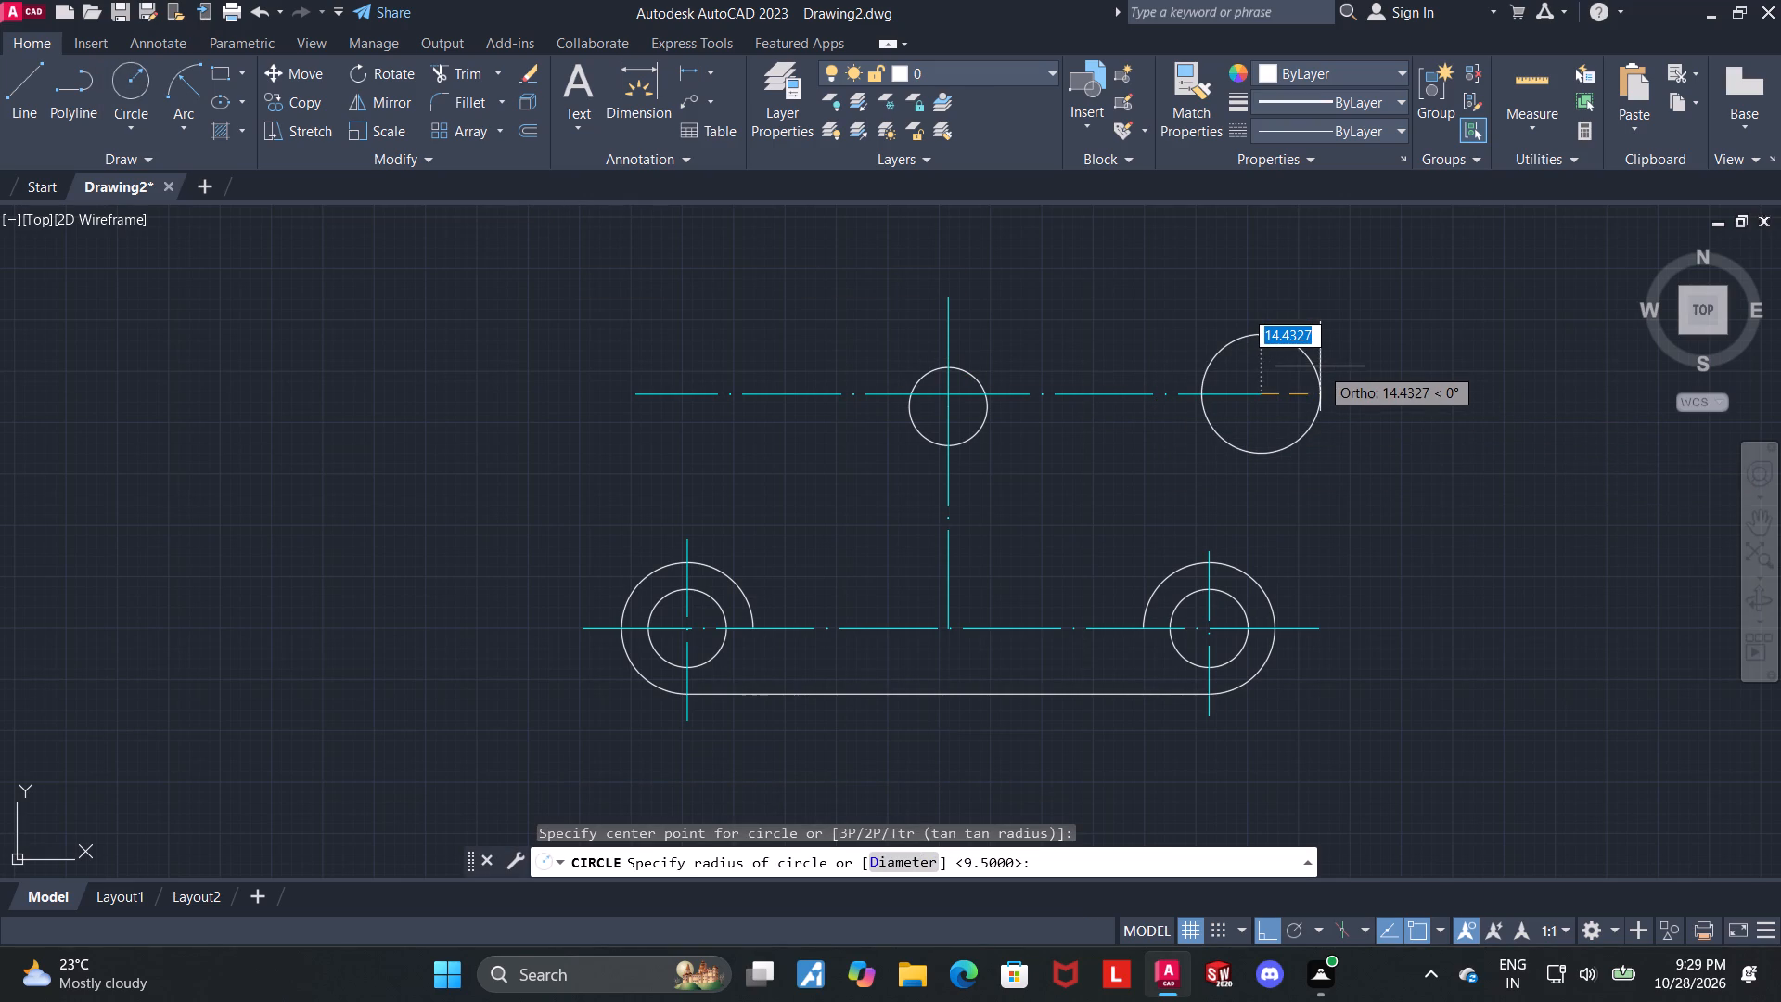
{"action": "type", "text": "16"}
{"action": "key", "text": "Return"}
{"action": "key", "text": "Escape"}
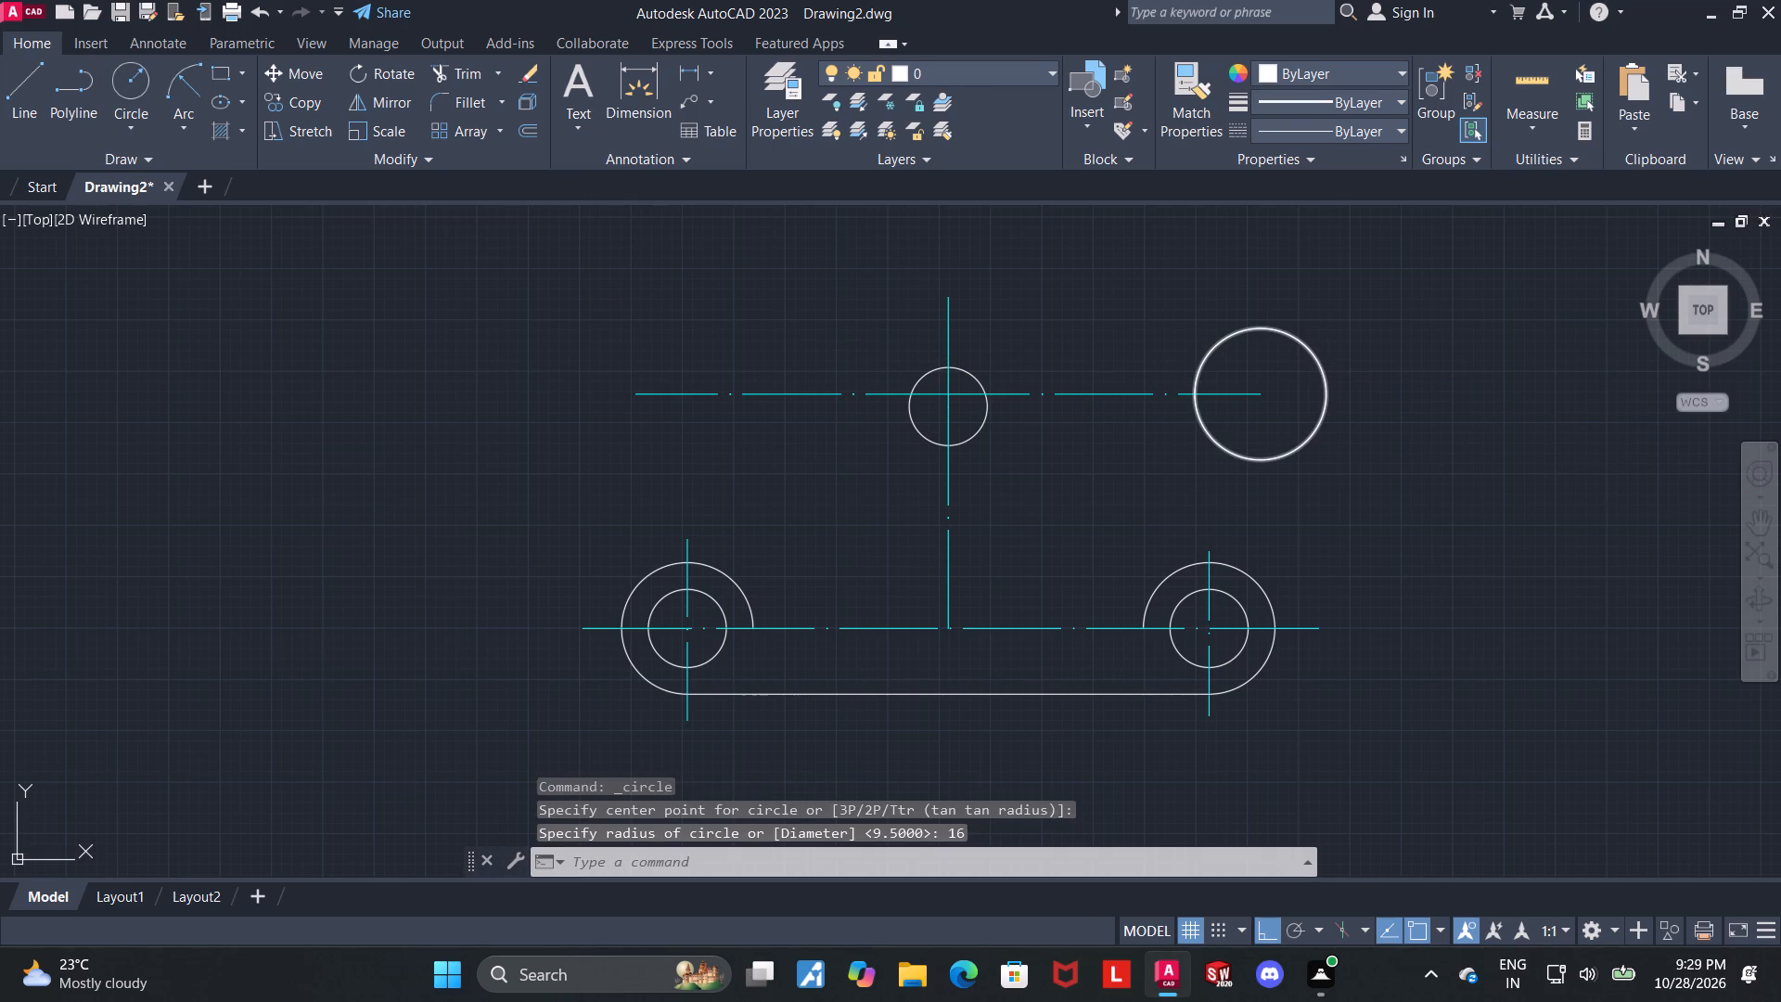
{"action": "scroll", "coordinate": [1358, 377], "scroll_direction": "up", "scroll_amount": 1}
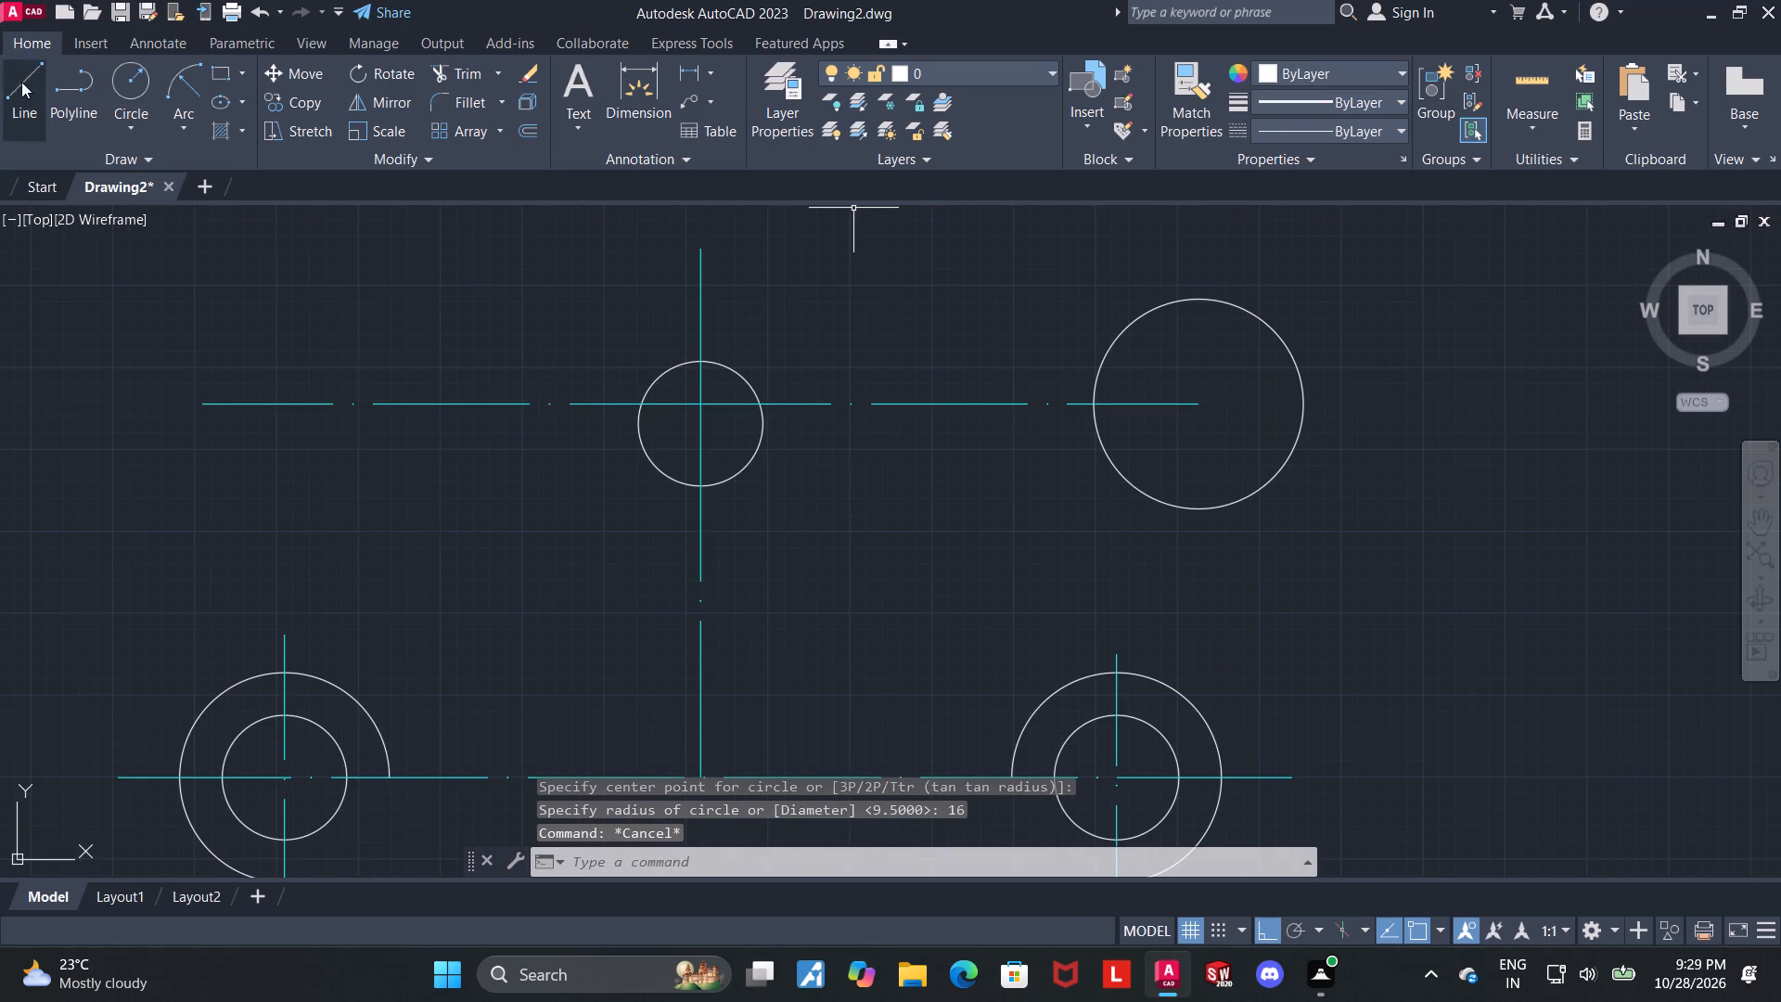
Draw a circle of radius 9.5 centred on the right end of the upper horizontal centre line.
{"action": "left_click", "coordinate": [113, 83]}
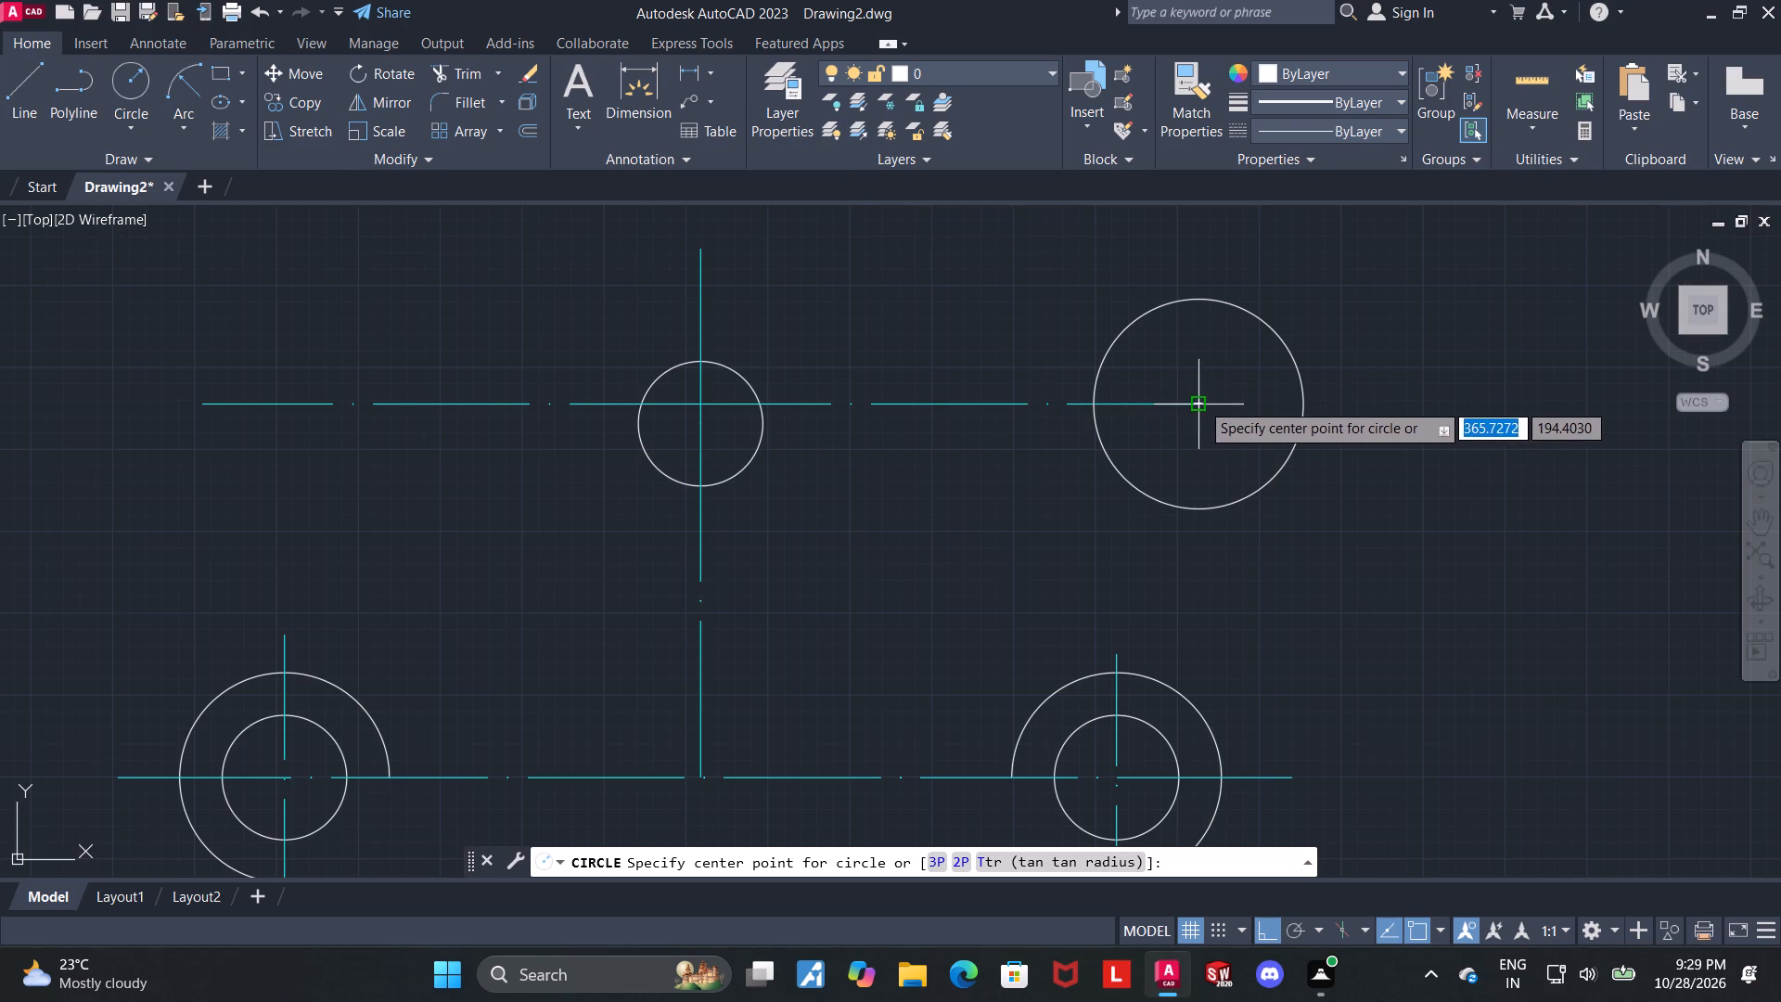
{"action": "left_click", "coordinate": [1201, 402]}
{"action": "type", "text": "9.5"}
{"action": "key", "text": "Return"}
{"action": "key", "text": "Escape"}
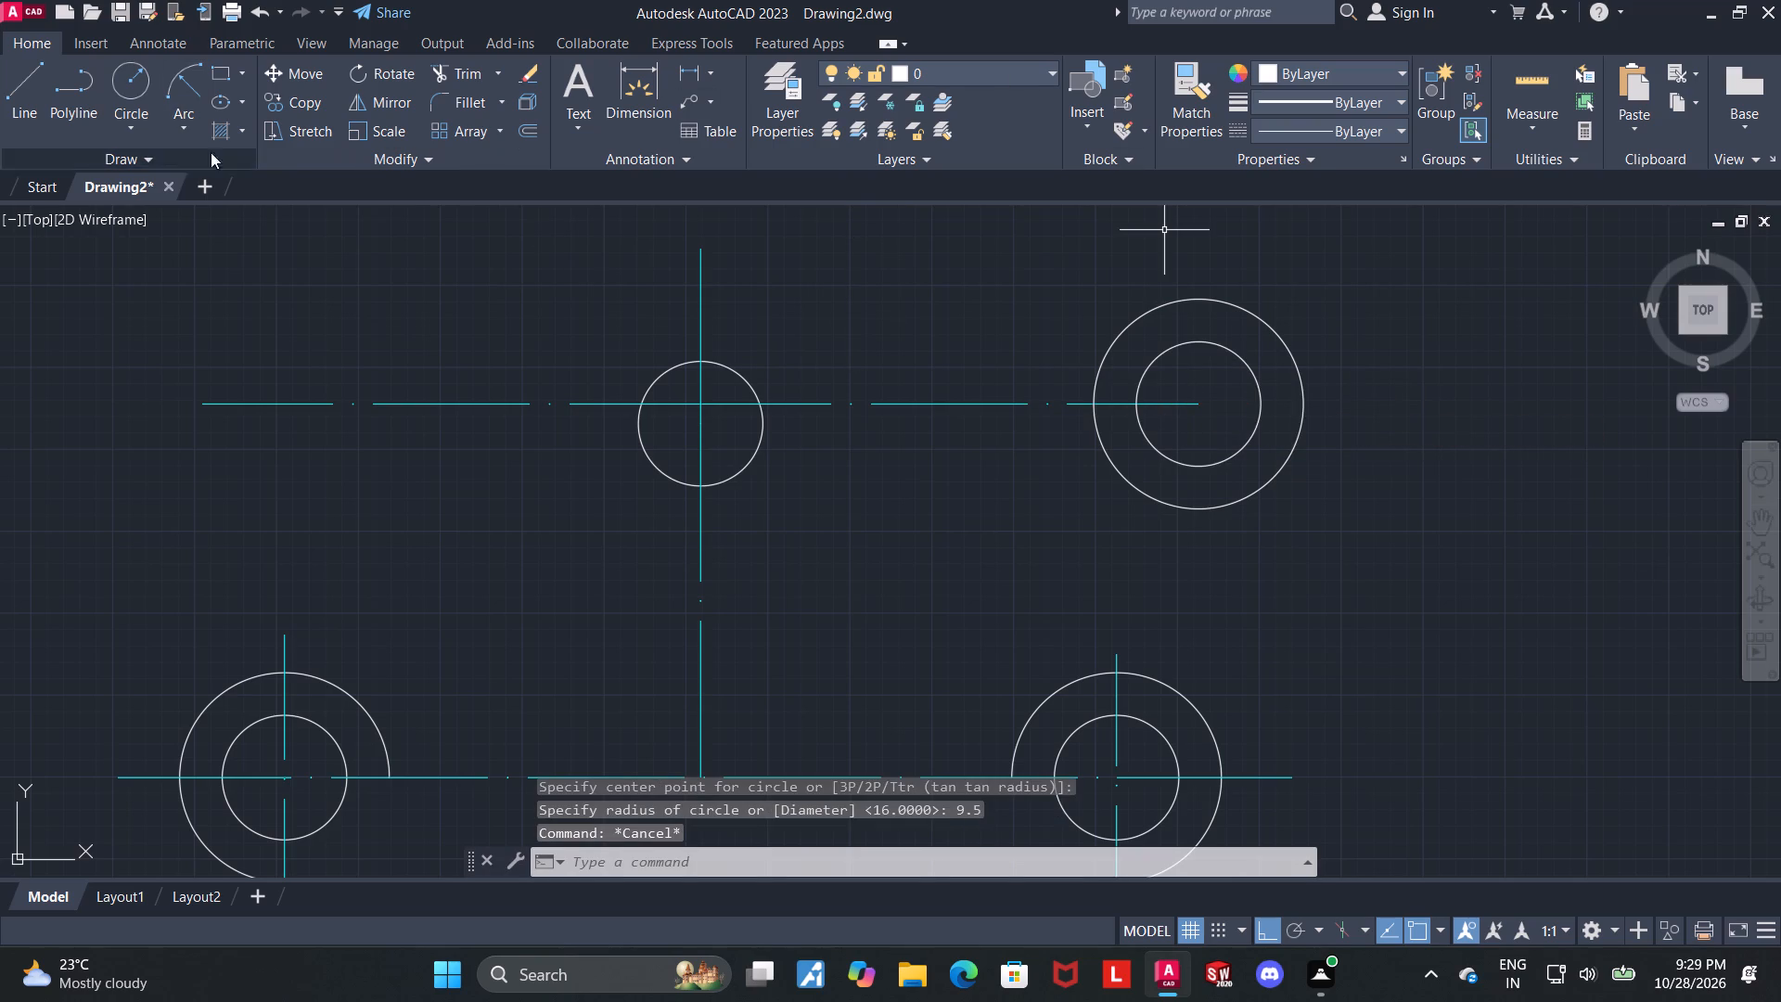
Draw a circle of radius 16 centred on the left end of the upper horizontal centre line.
{"action": "left_click", "coordinate": [134, 85]}
{"action": "left_click", "coordinate": [206, 410]}
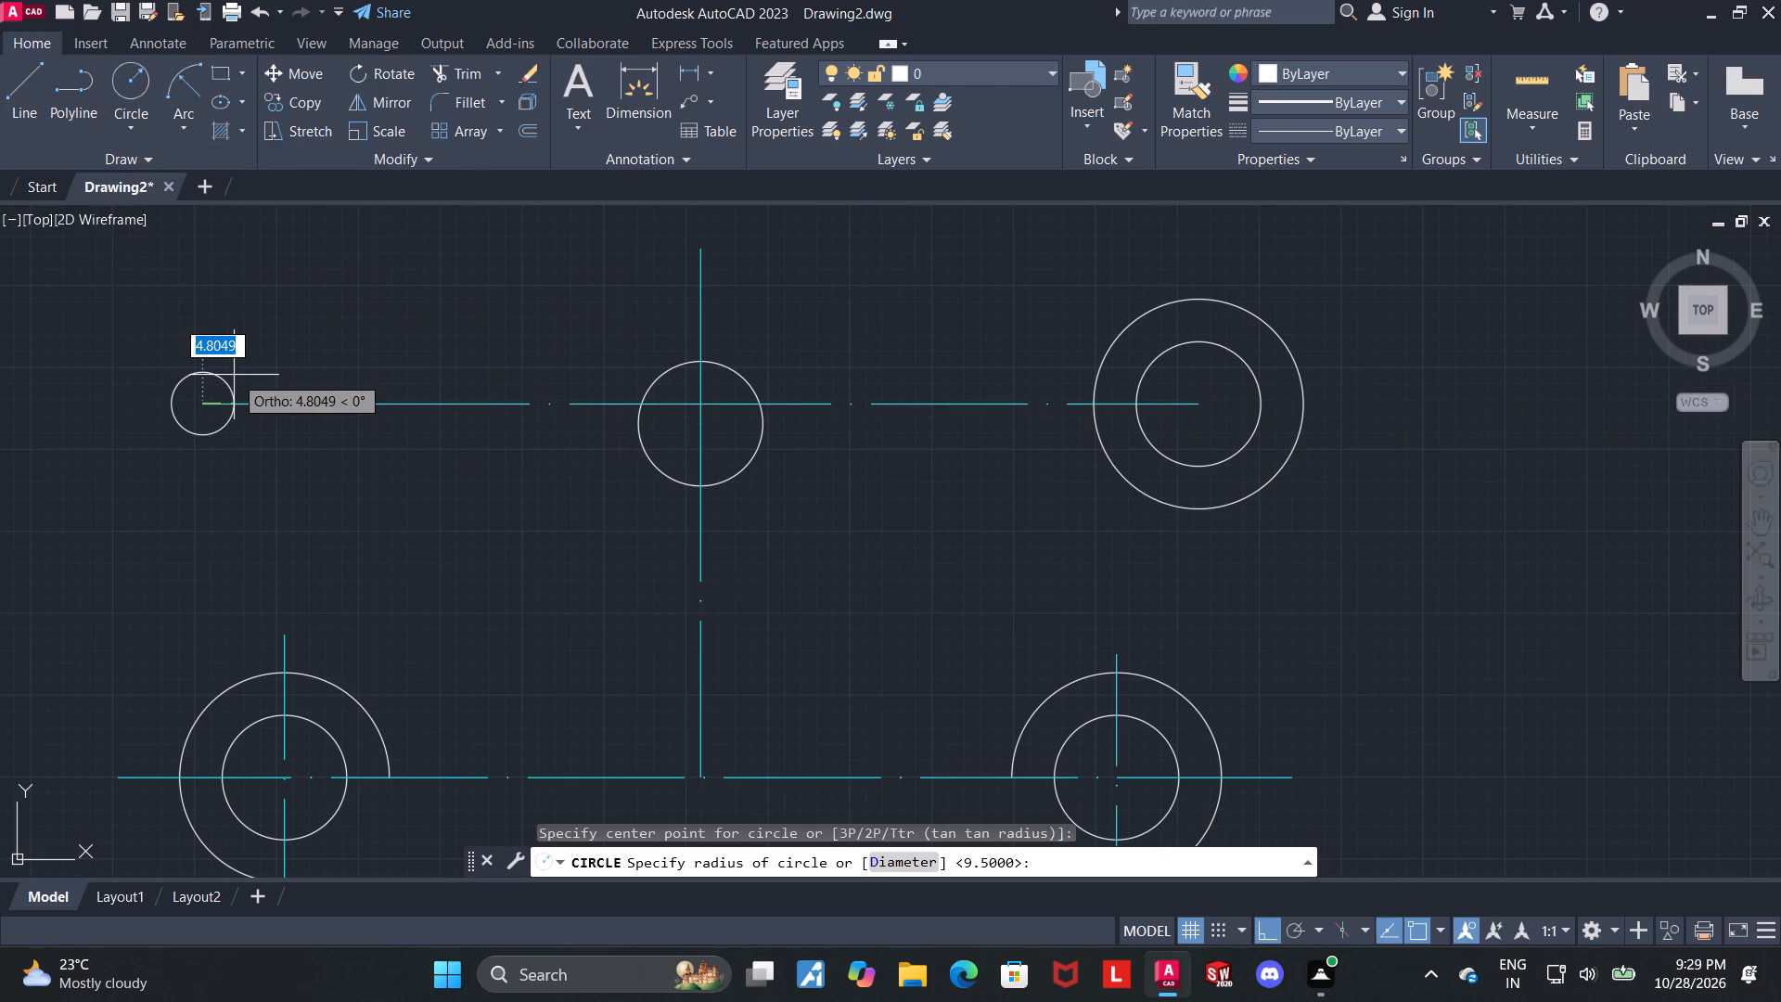
{"action": "type", "text": "16"}
{"action": "key", "text": "Return"}
{"action": "key", "text": "Escape"}
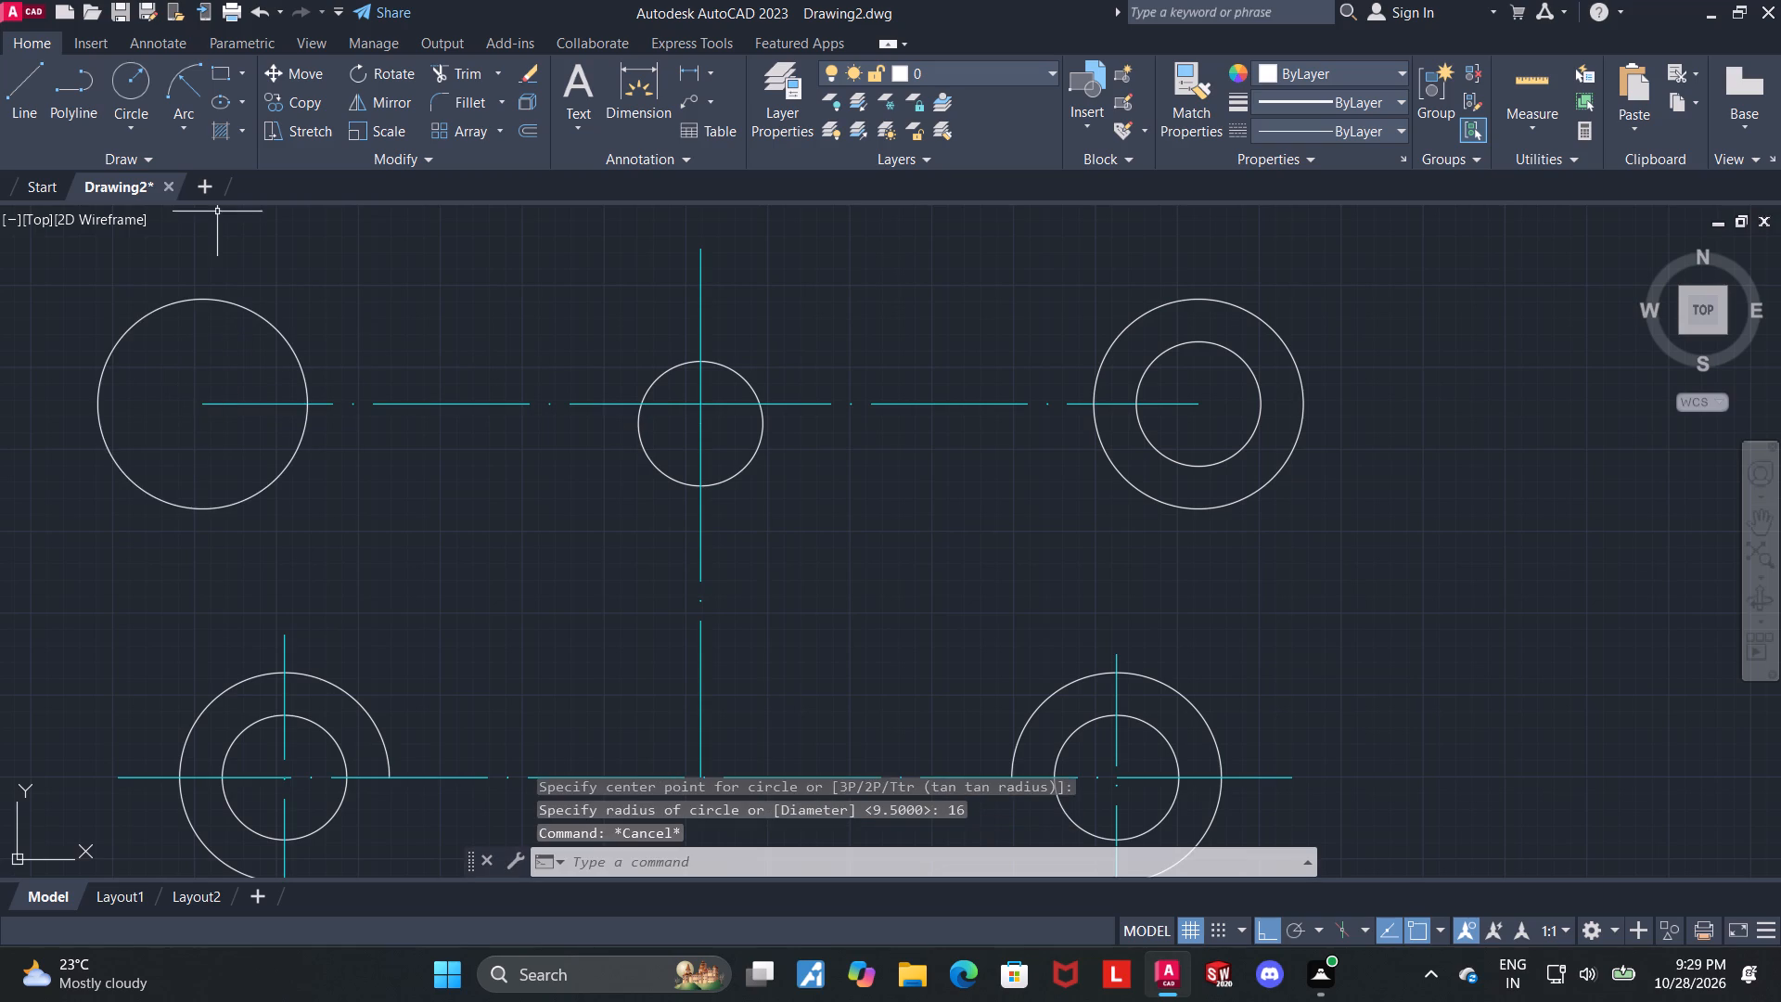
Draw a concentric circle of radius 9.5 inside the upper-left radius 16 circle.
{"action": "left_click", "coordinate": [137, 75]}
{"action": "scroll", "coordinate": [186, 359], "scroll_direction": "up", "scroll_amount": 1}
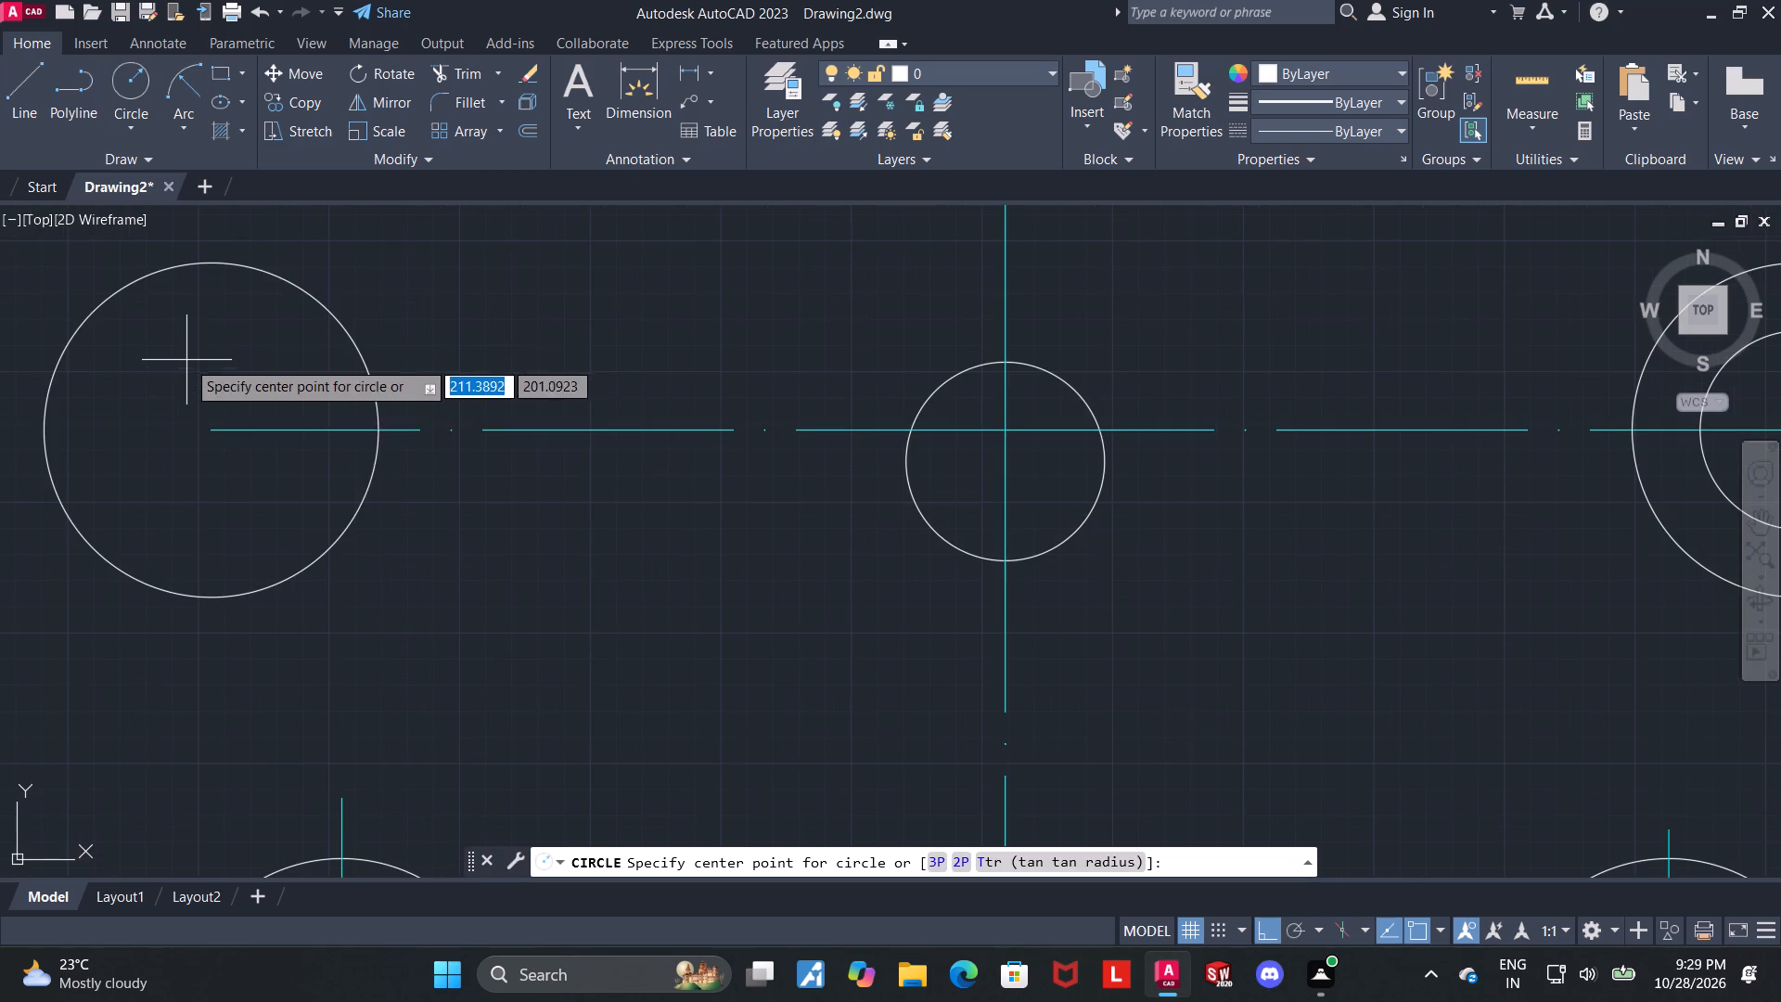
{"action": "left_click", "coordinate": [213, 435]}
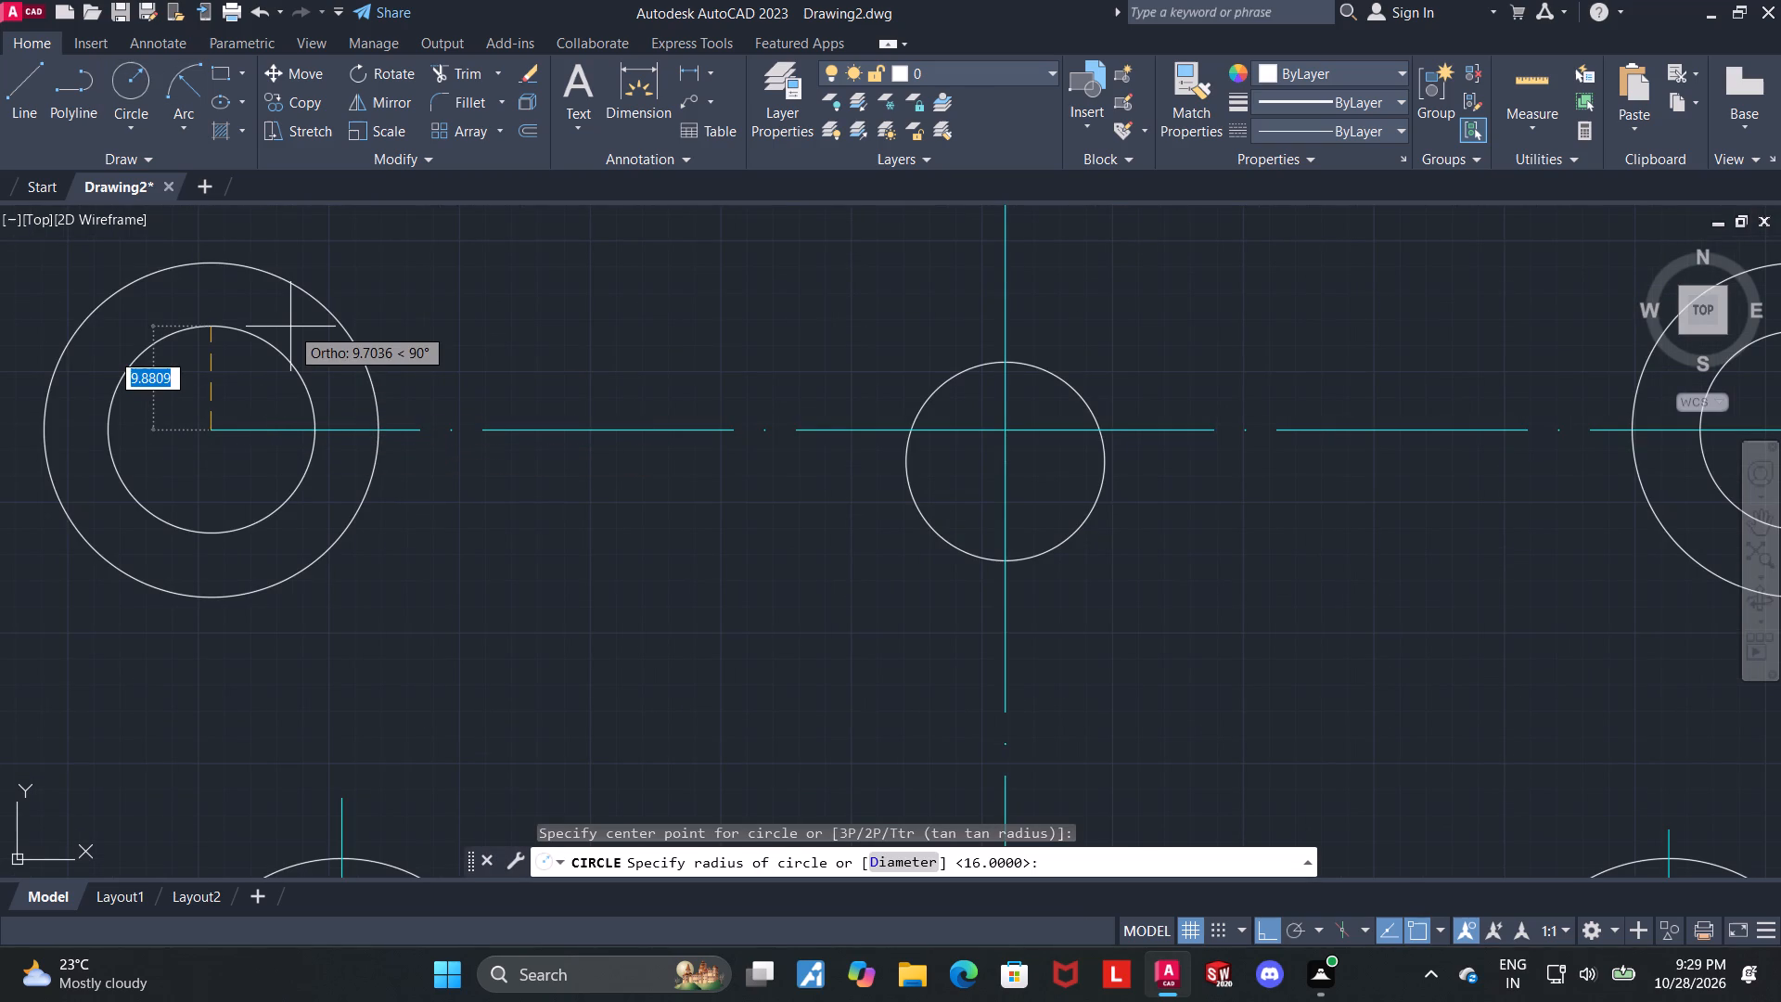
{"action": "type", "text": "9.5"}
{"action": "key", "text": "Return"}
{"action": "key", "text": "Escape"}
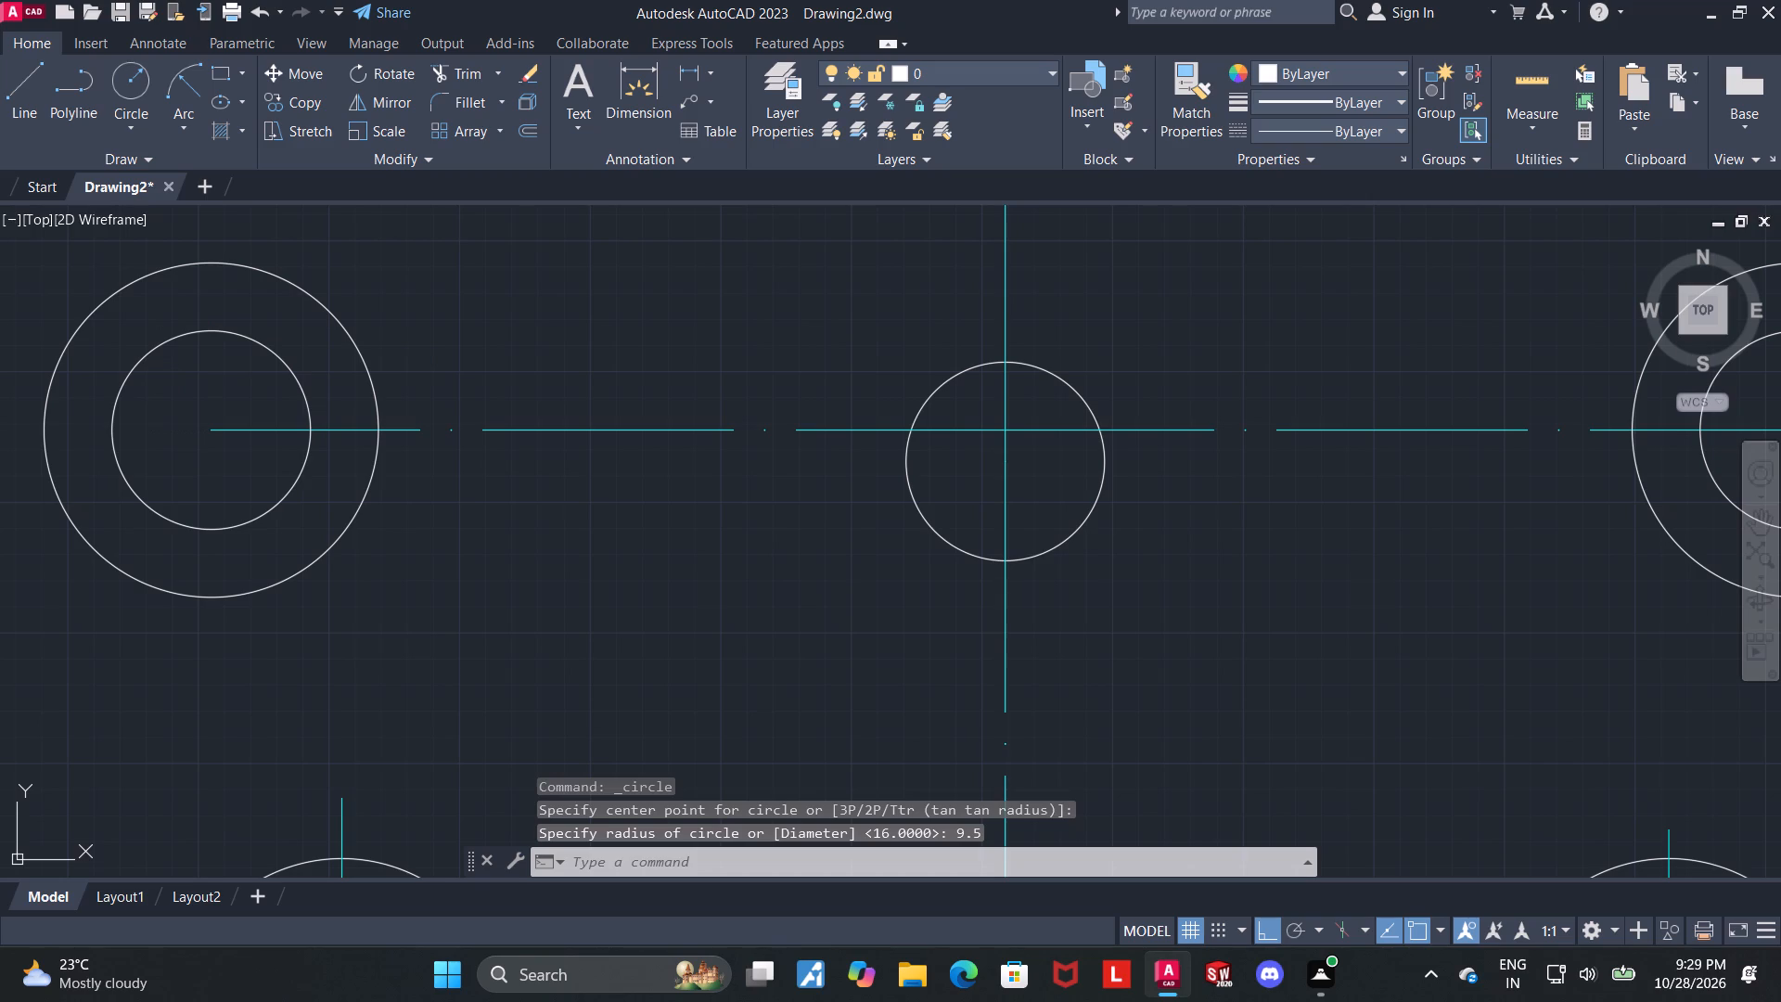
Draw a horizontal line joining the top points of the two upper outer circles.
{"action": "scroll", "coordinate": [320, 379], "scroll_direction": "down", "scroll_amount": 2}
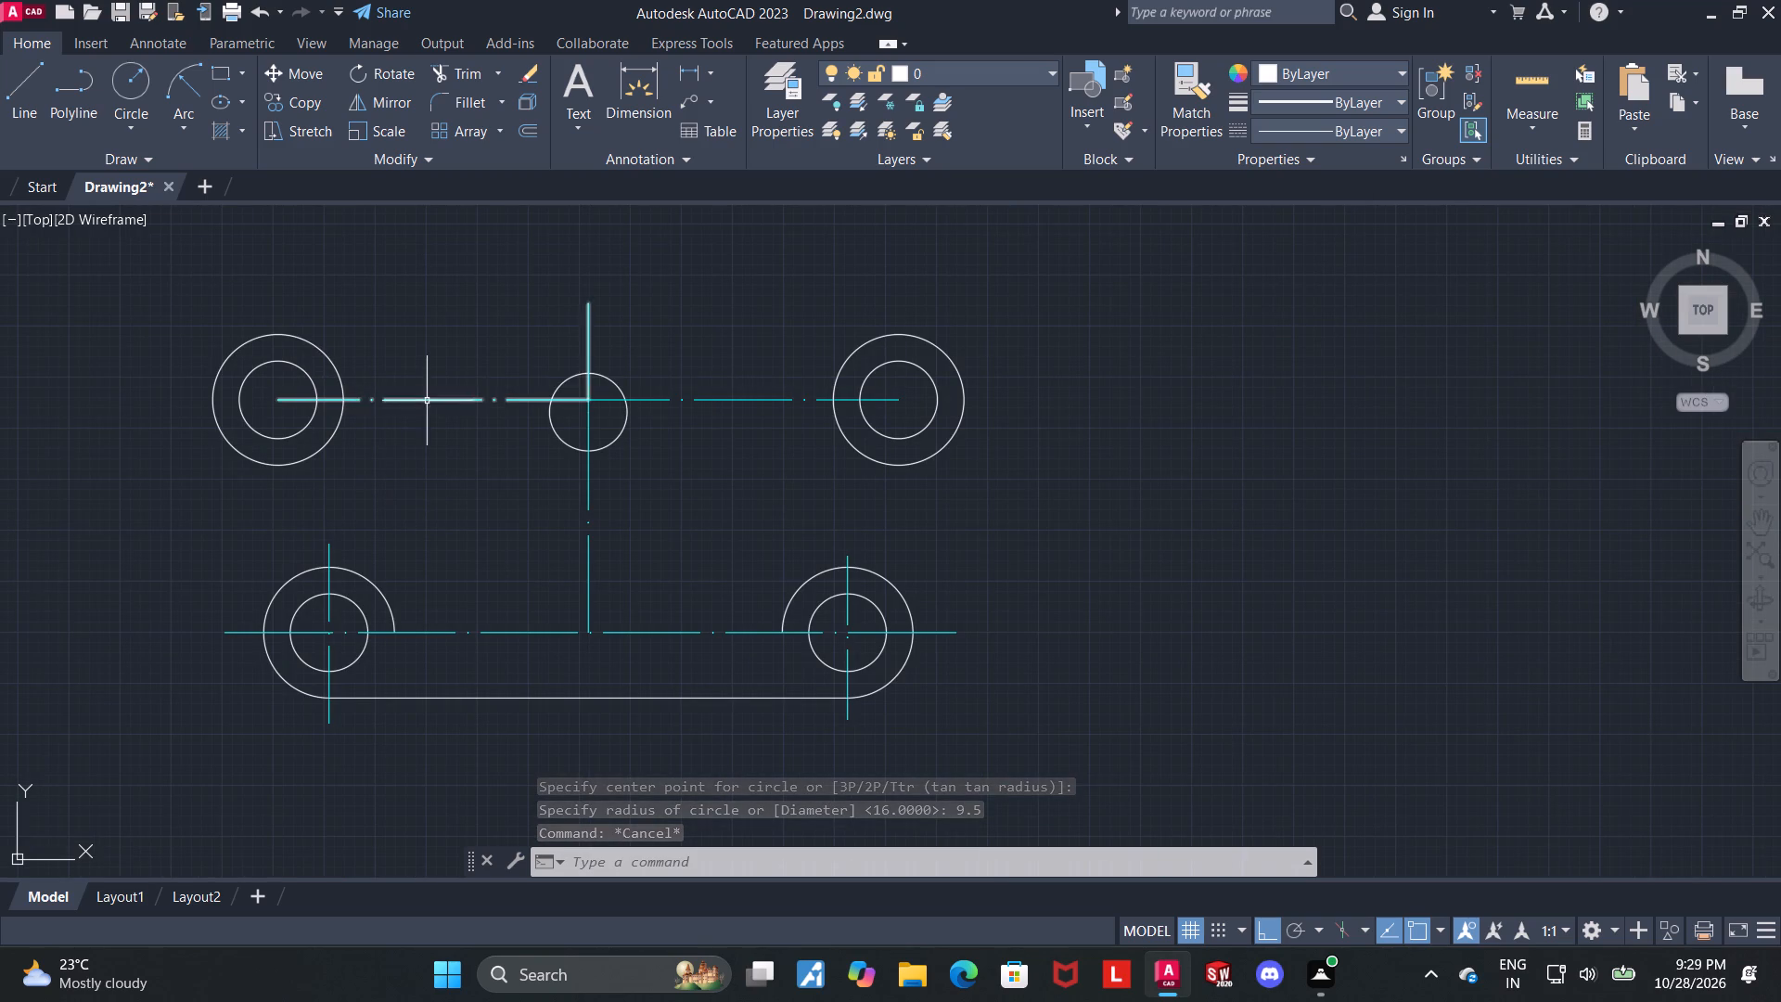
{"action": "left_click", "coordinate": [11, 72]}
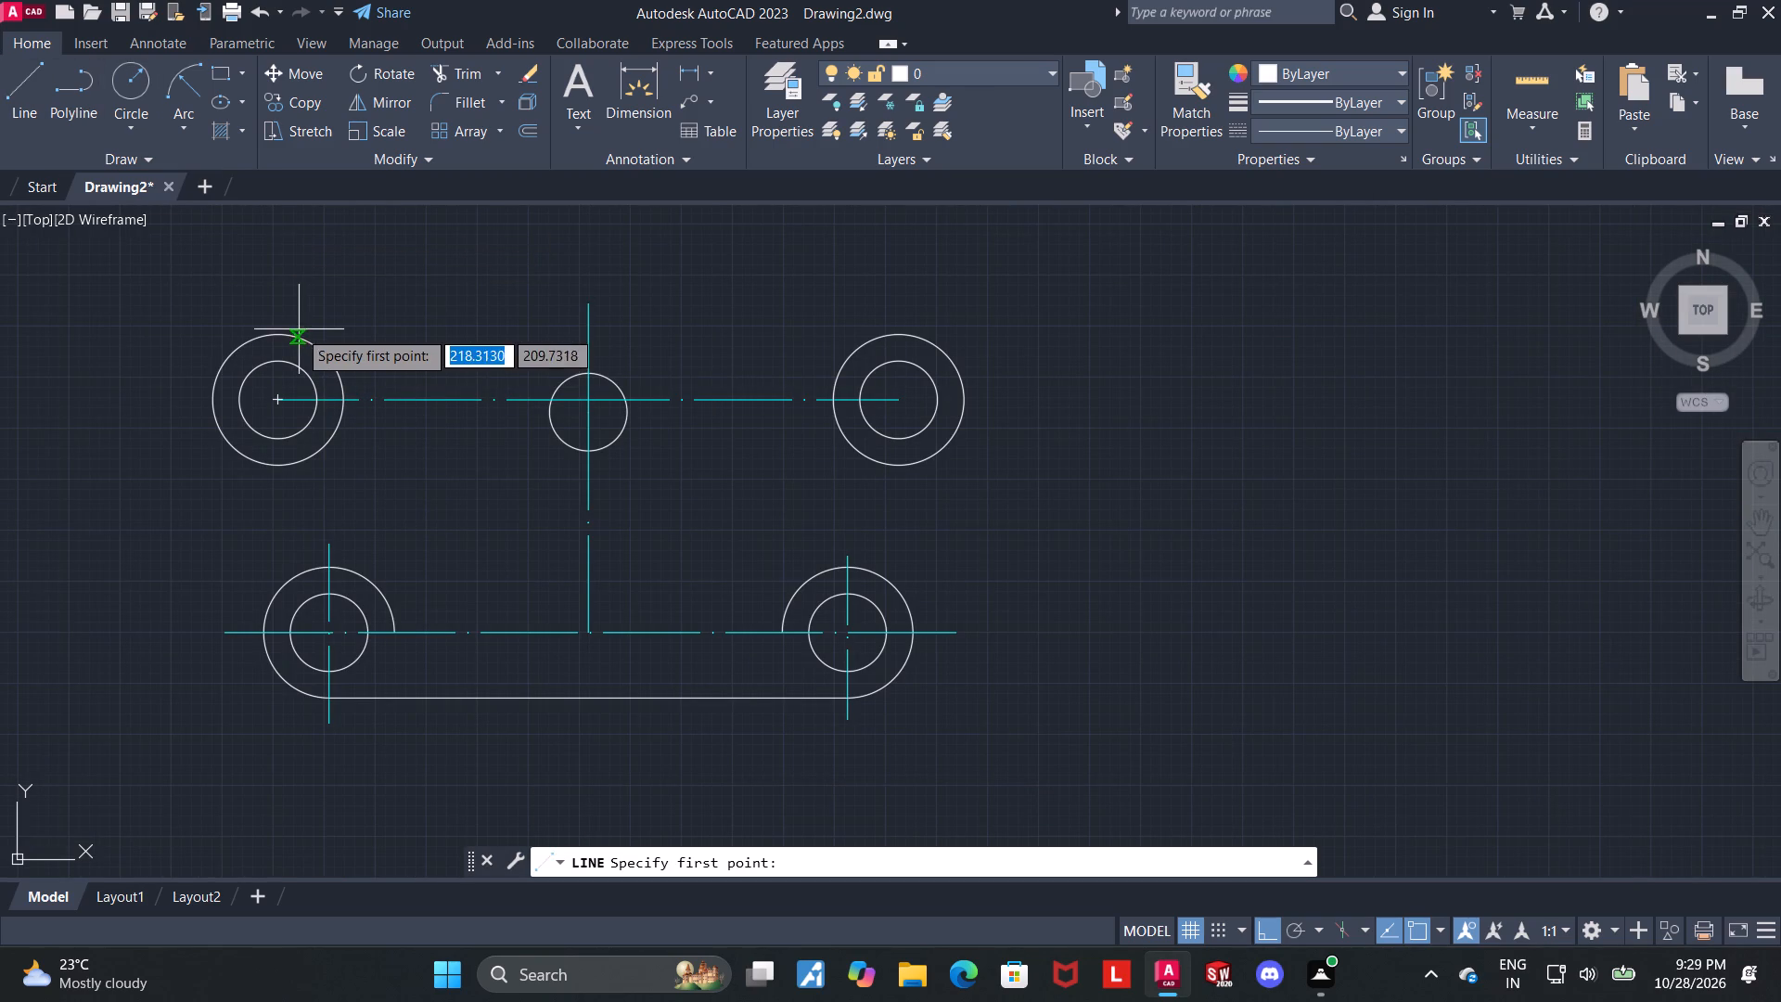
{"action": "left_click", "coordinate": [280, 334]}
{"action": "left_click", "coordinate": [902, 340]}
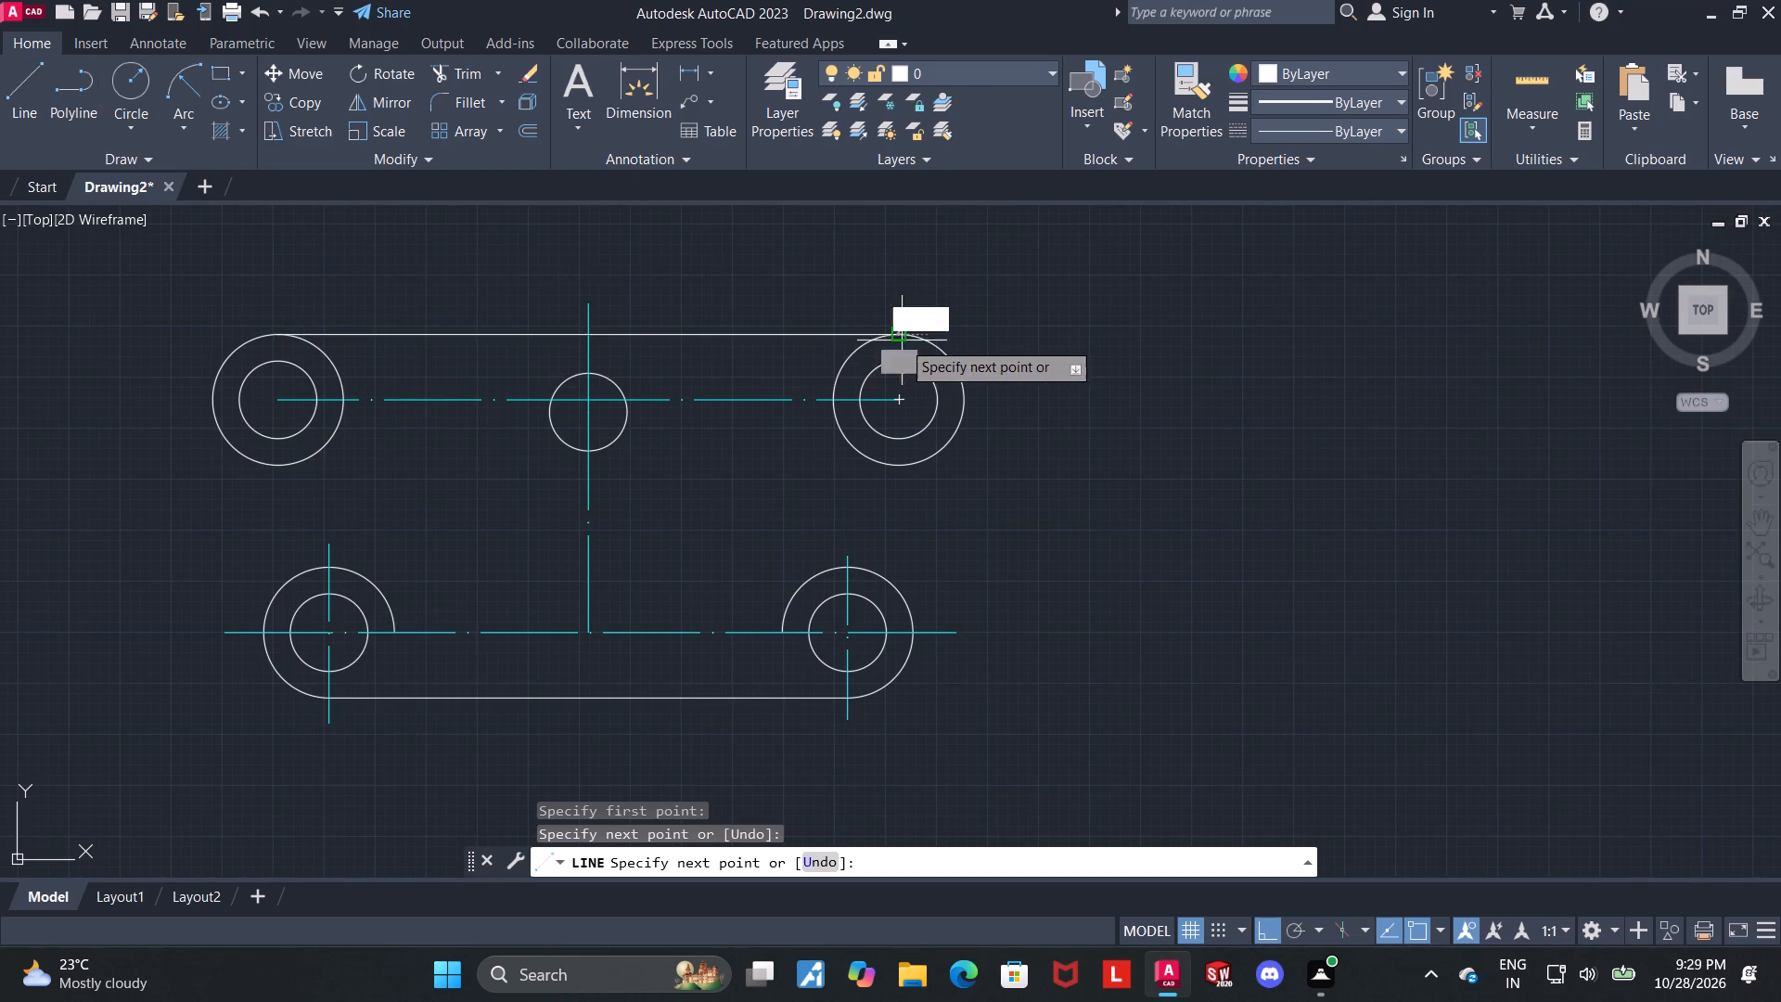
{"action": "key", "text": "Escape"}
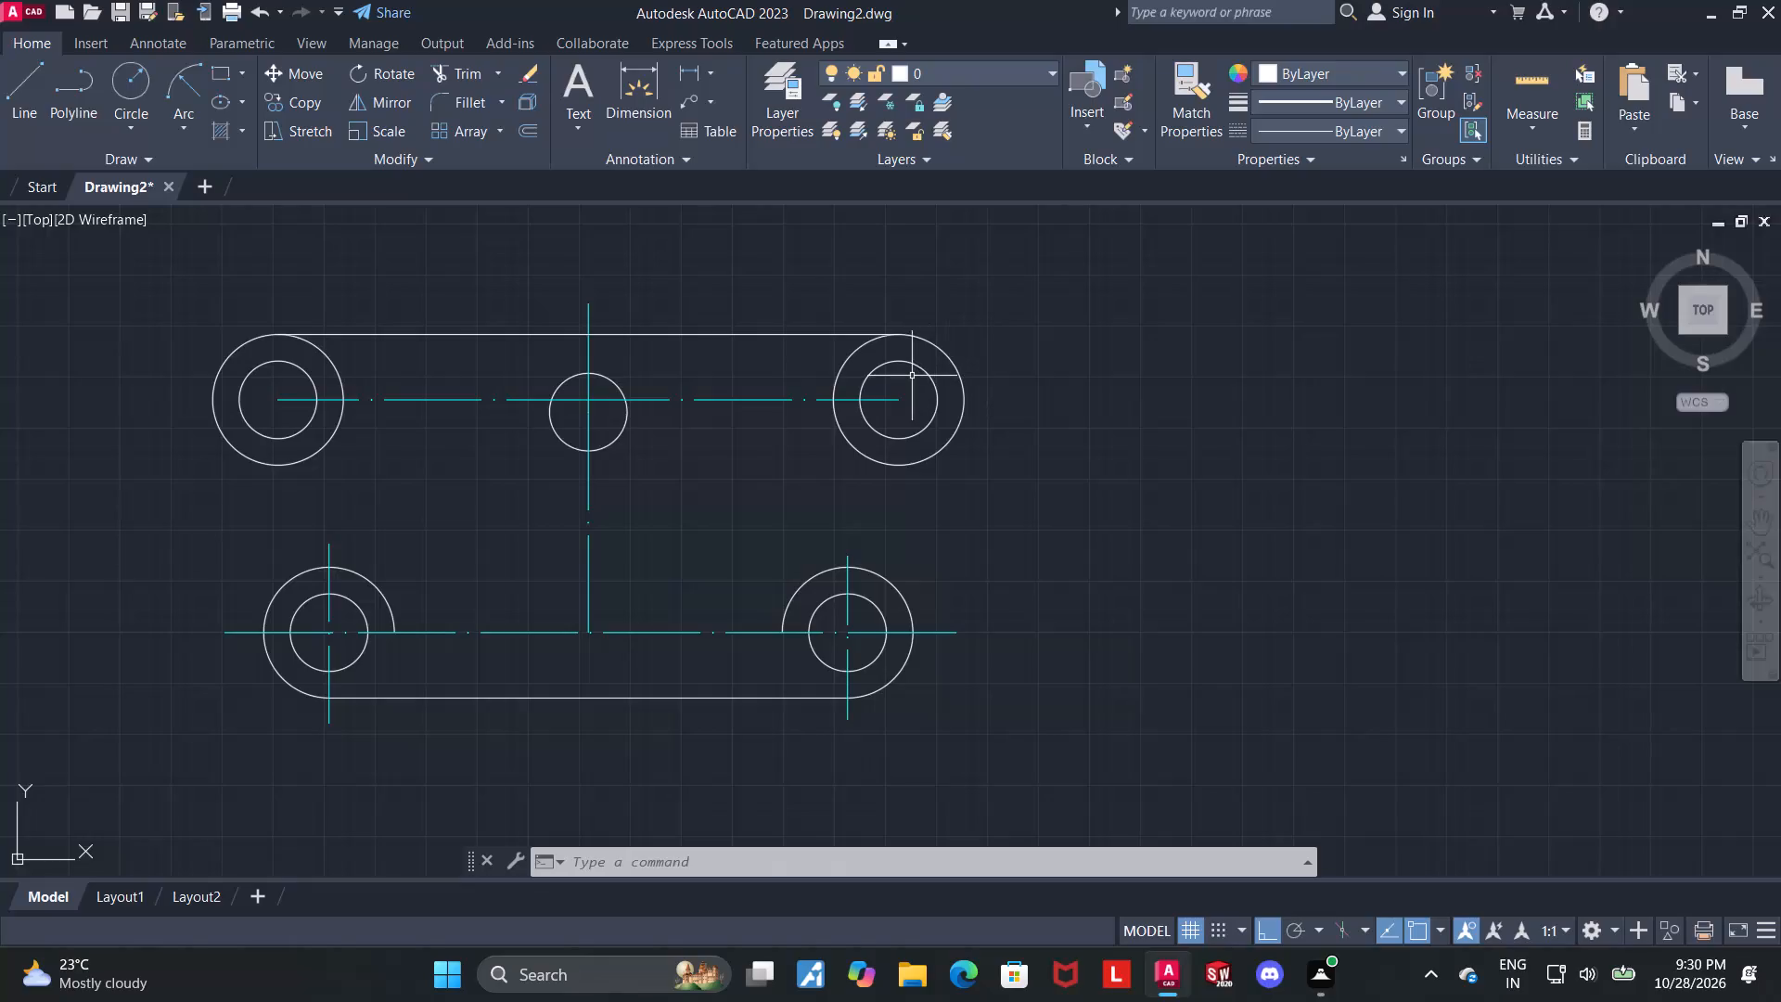
{"action": "key", "text": "Escape"}
Draw a circle of radius 22.5 tangent to the outer arc of the lower-right bore and the upper-right outer circle.
{"action": "scroll", "coordinate": [911, 445], "scroll_direction": "down", "scroll_amount": 1}
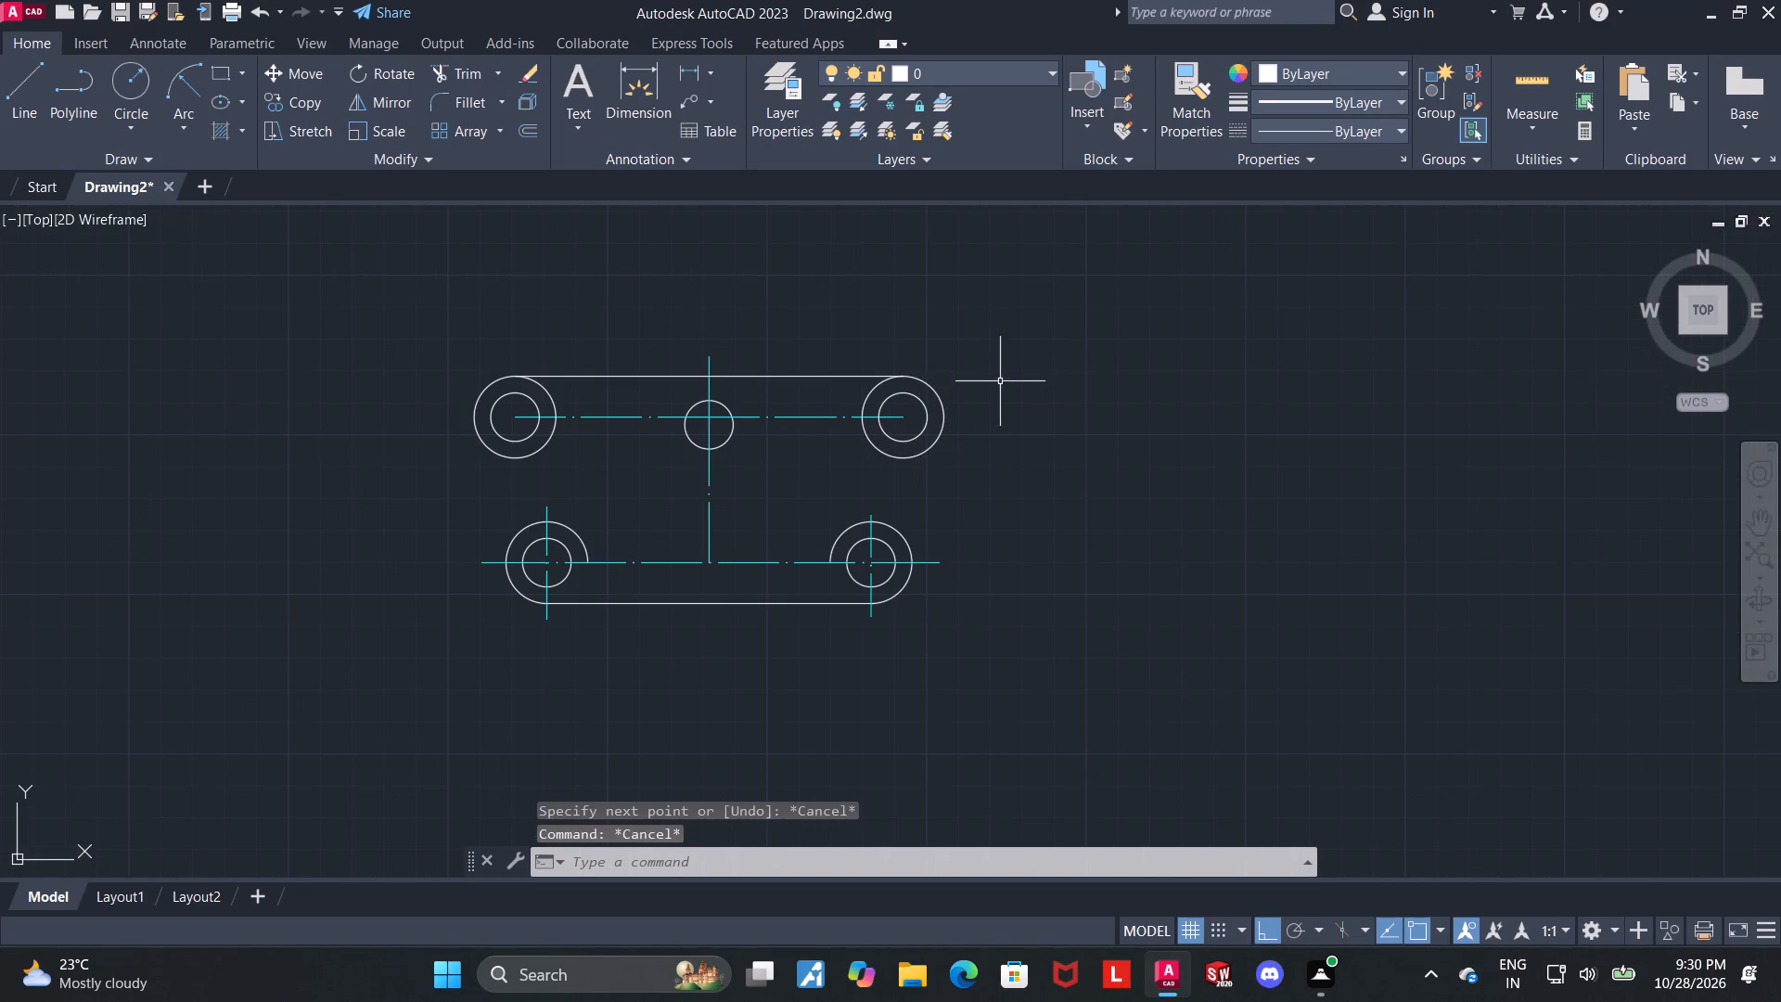
{"action": "left_click", "coordinate": [136, 118]}
{"action": "left_click", "coordinate": [166, 374]}
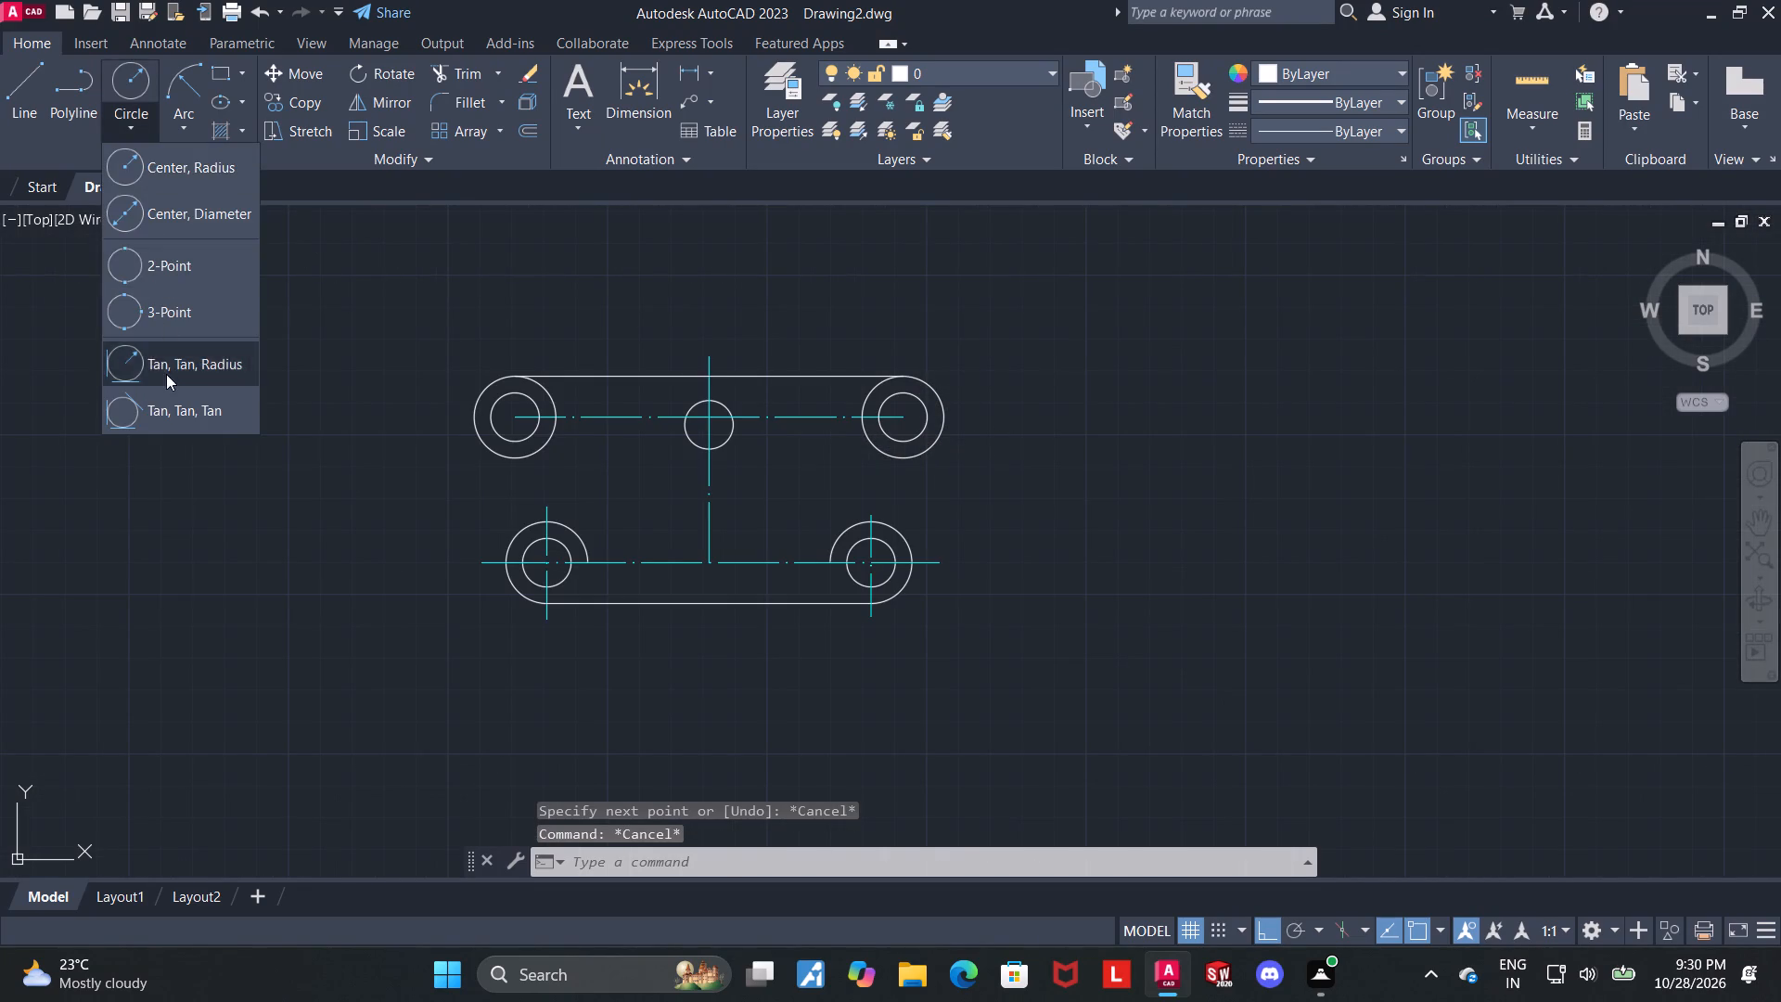
{"action": "left_click", "coordinate": [912, 534]}
{"action": "left_click", "coordinate": [920, 465]}
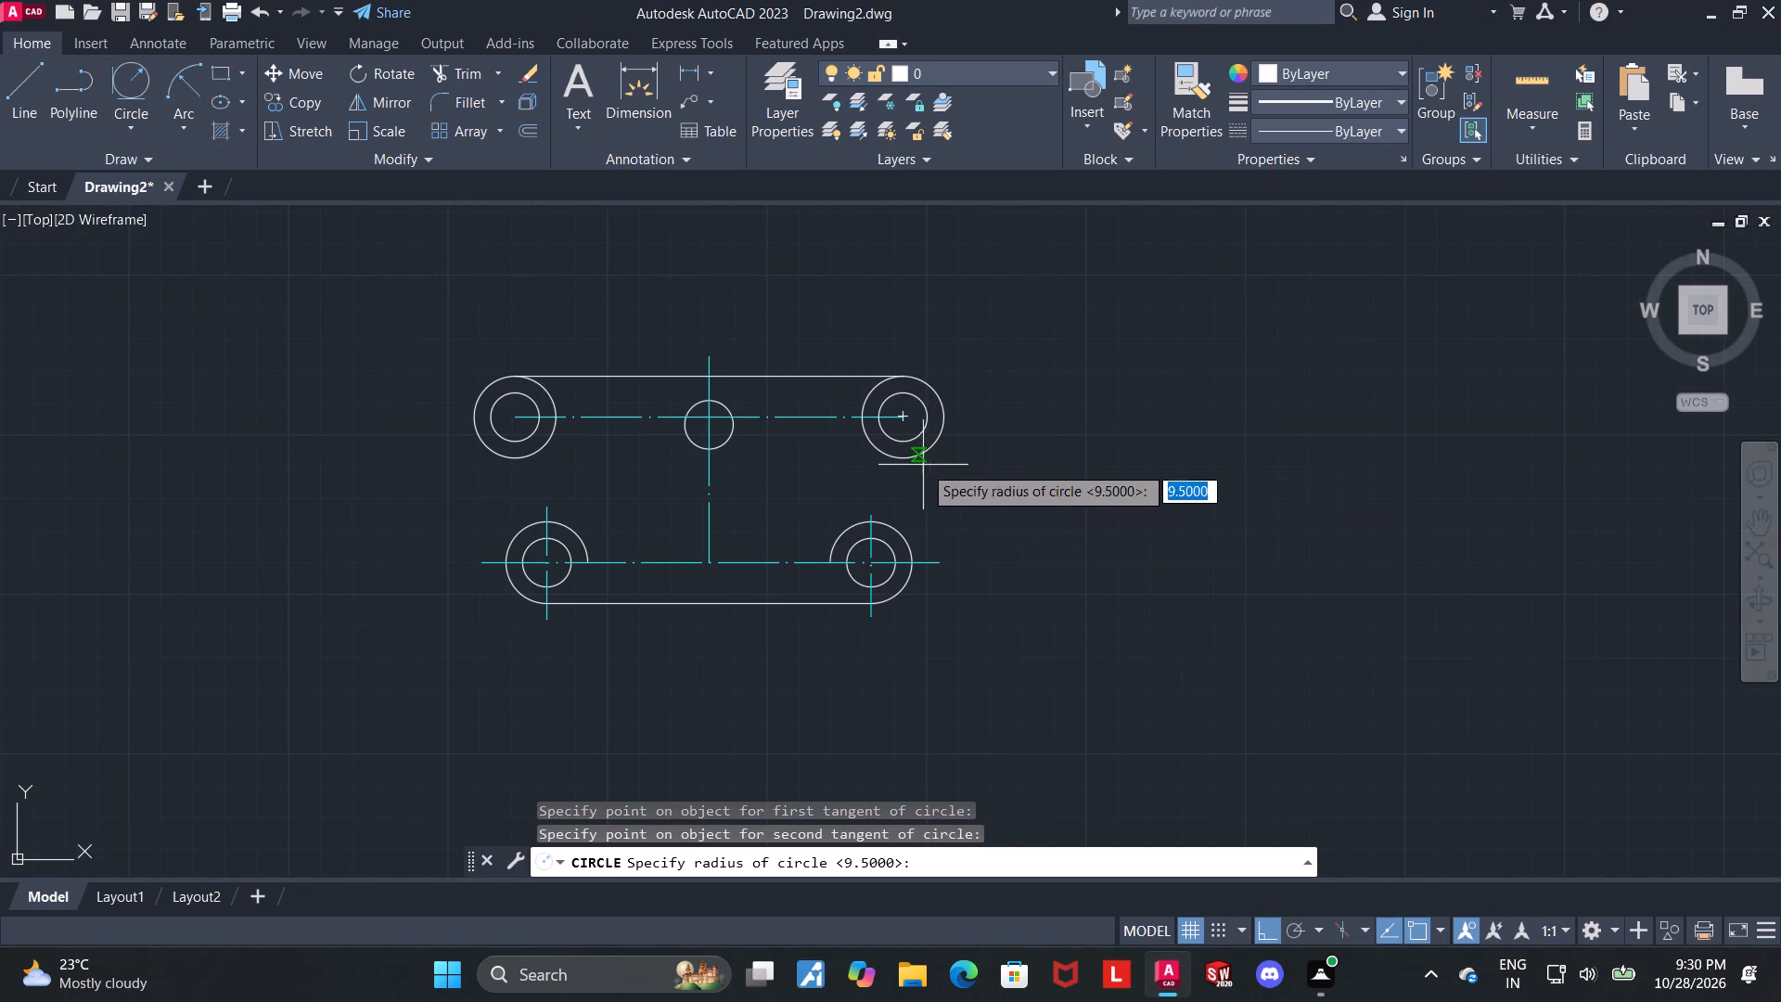
{"action": "key", "text": "2"}
{"action": "type", "text": "2.5"}
{"action": "key", "text": "Return"}
{"action": "key", "text": "Escape"}
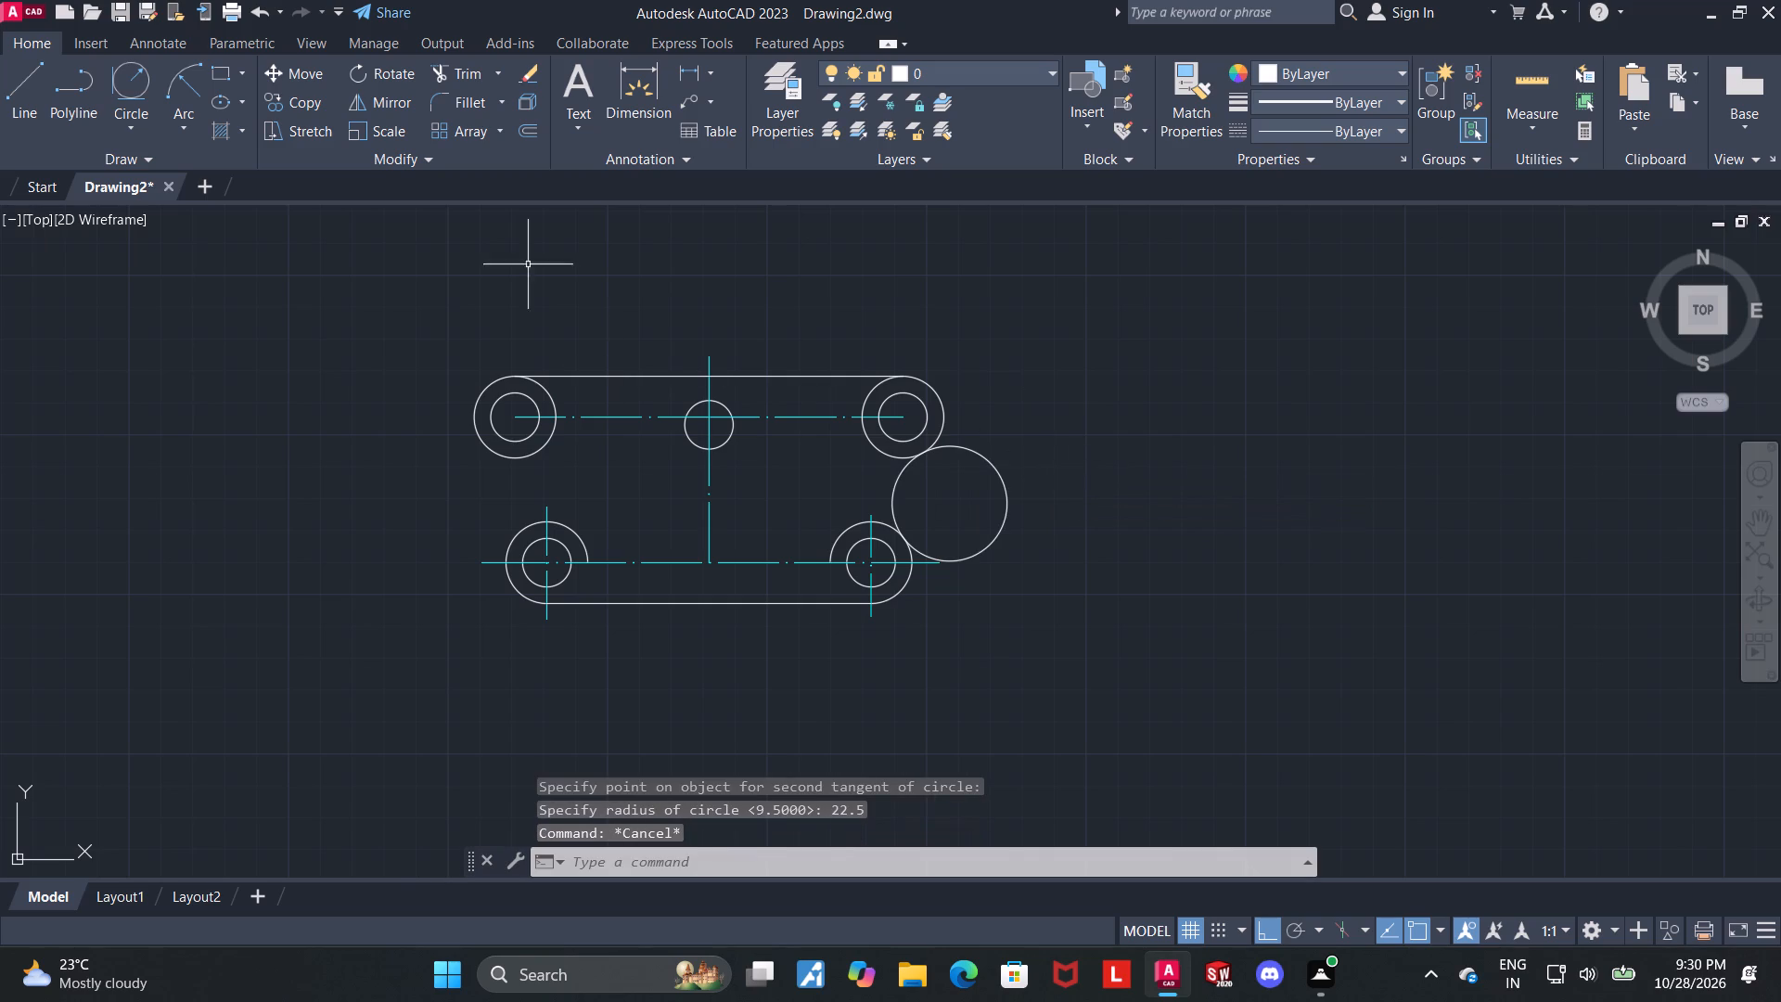
Trim away the outer part of the tangent circle, leaving the concave arc on the plate's right side.
{"action": "left_click", "coordinate": [475, 70]}
{"action": "left_click_drag", "start_coordinate": [978, 488], "coordinate": [1060, 463]}
{"action": "key", "text": "Escape"}
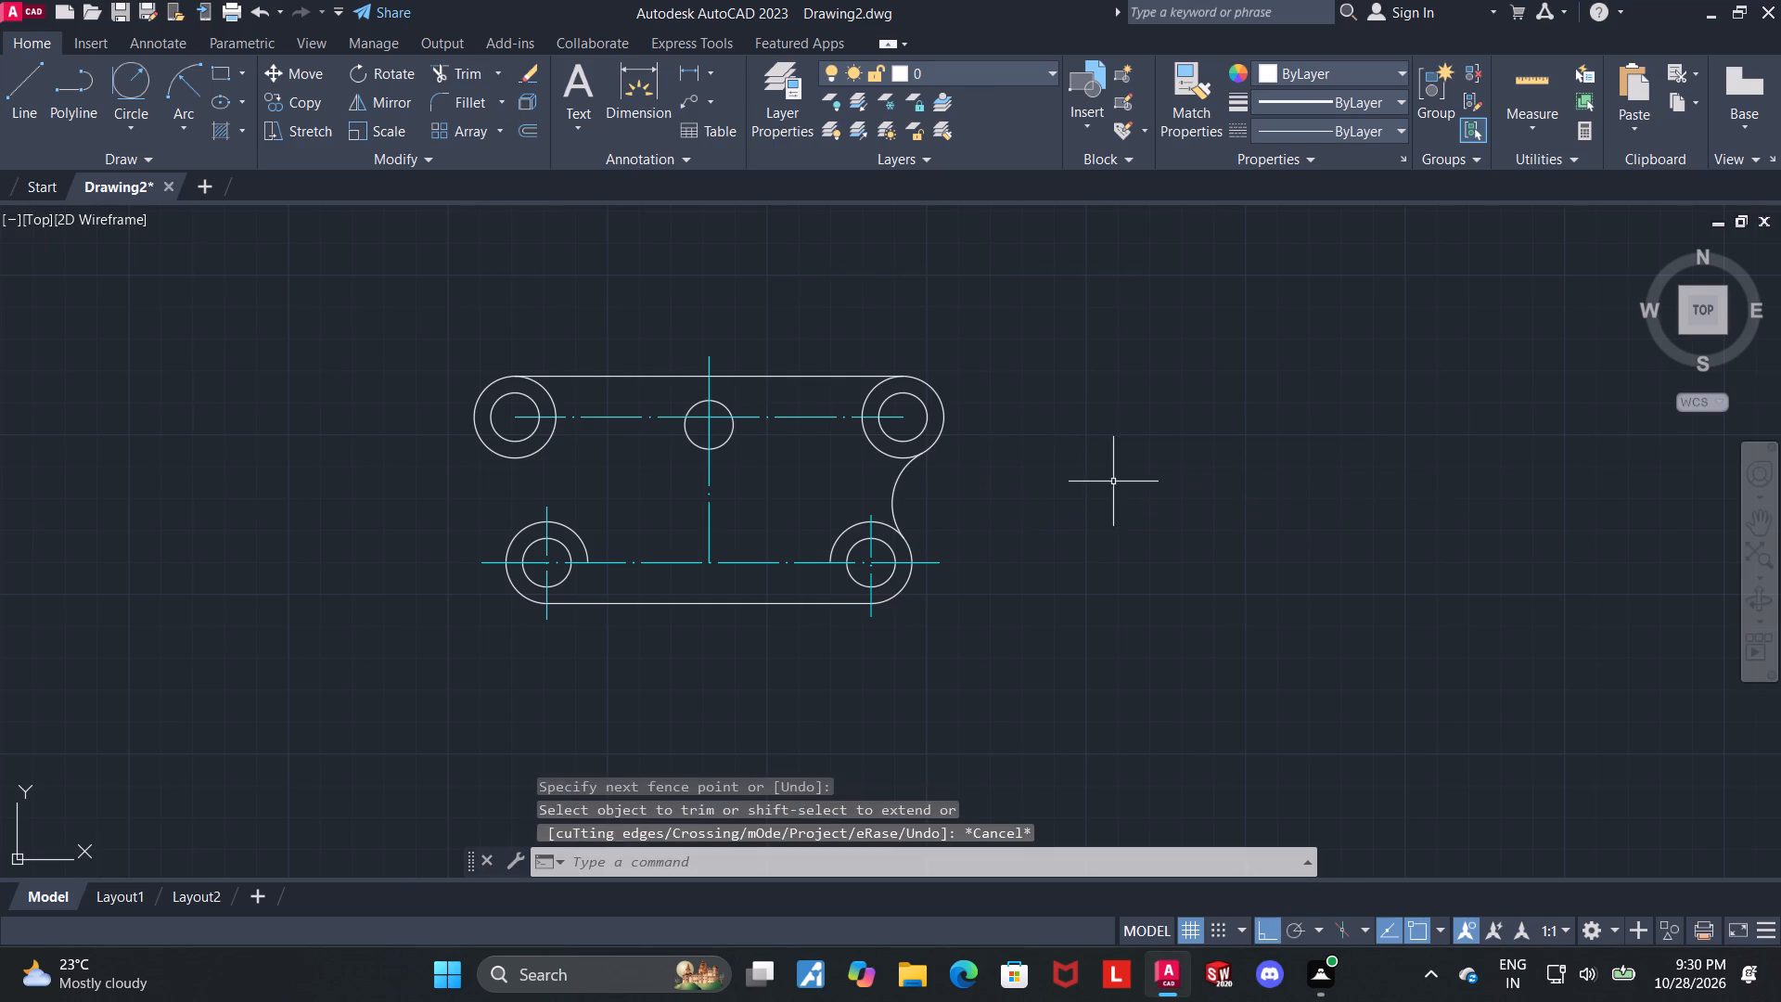
{"action": "key", "text": "Escape"}
Mirror the right concave arc about the middle vertical centre line, keeping the original arc.
{"action": "scroll", "coordinate": [747, 549], "scroll_direction": "up", "scroll_amount": 1}
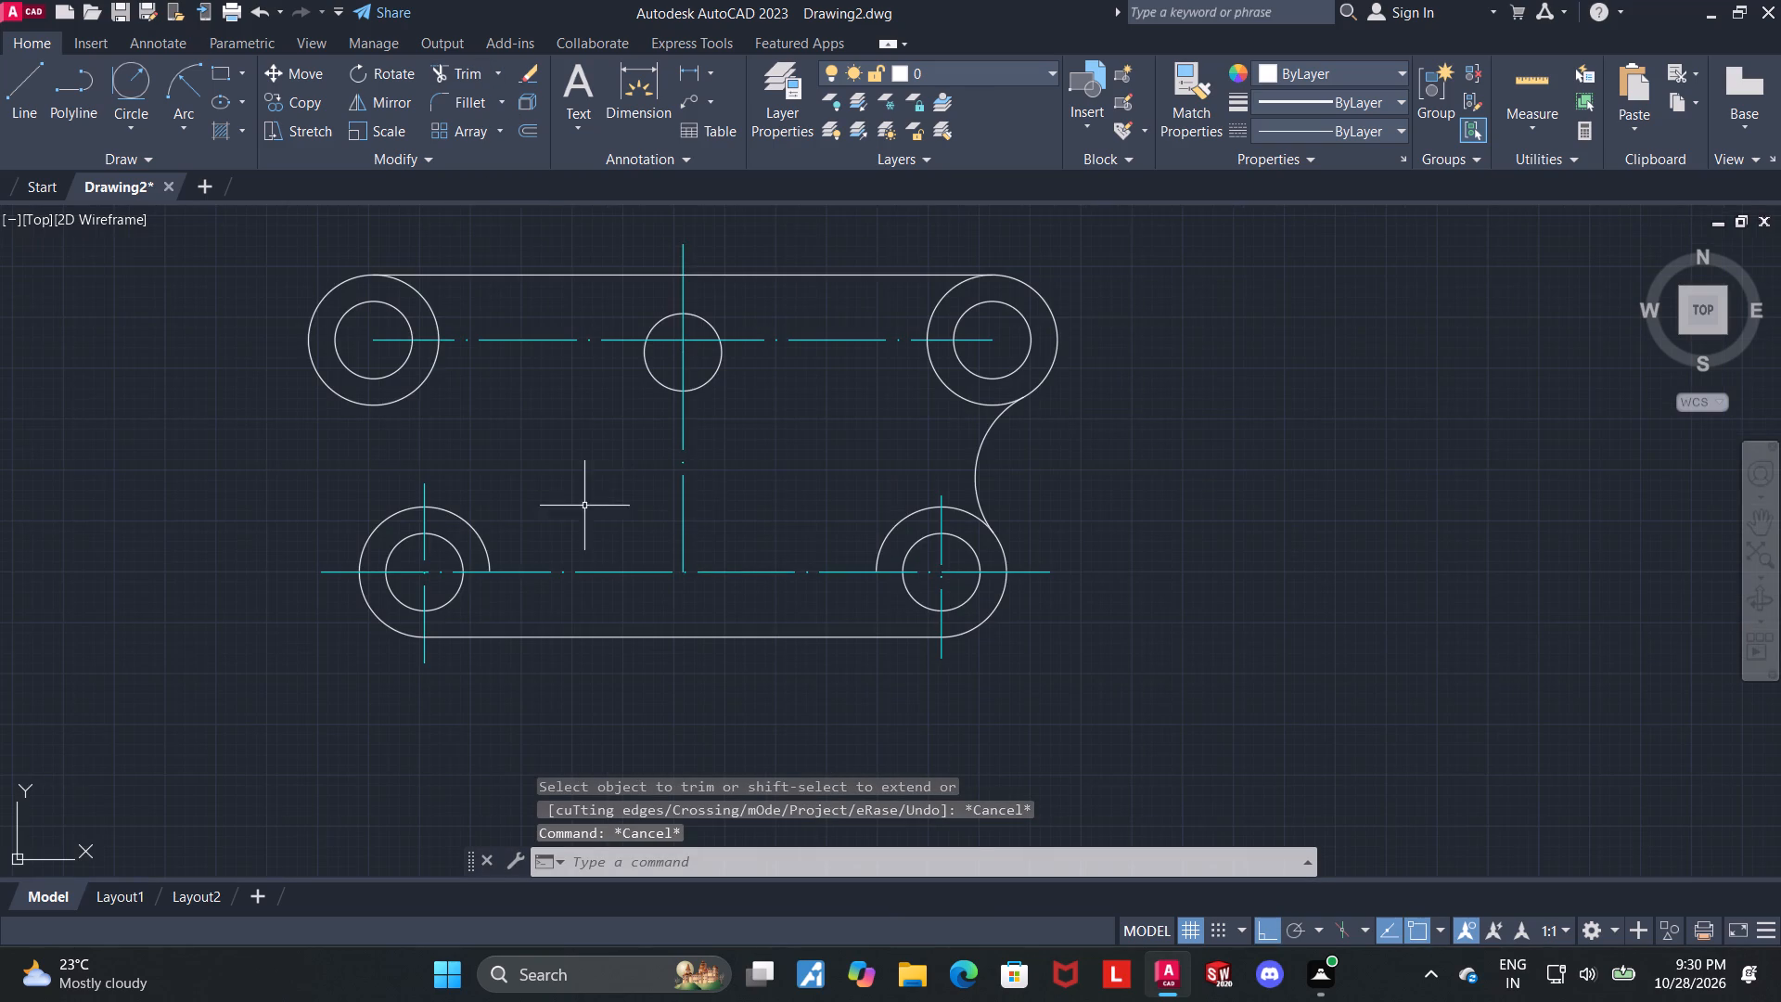
{"action": "left_click", "coordinate": [976, 460]}
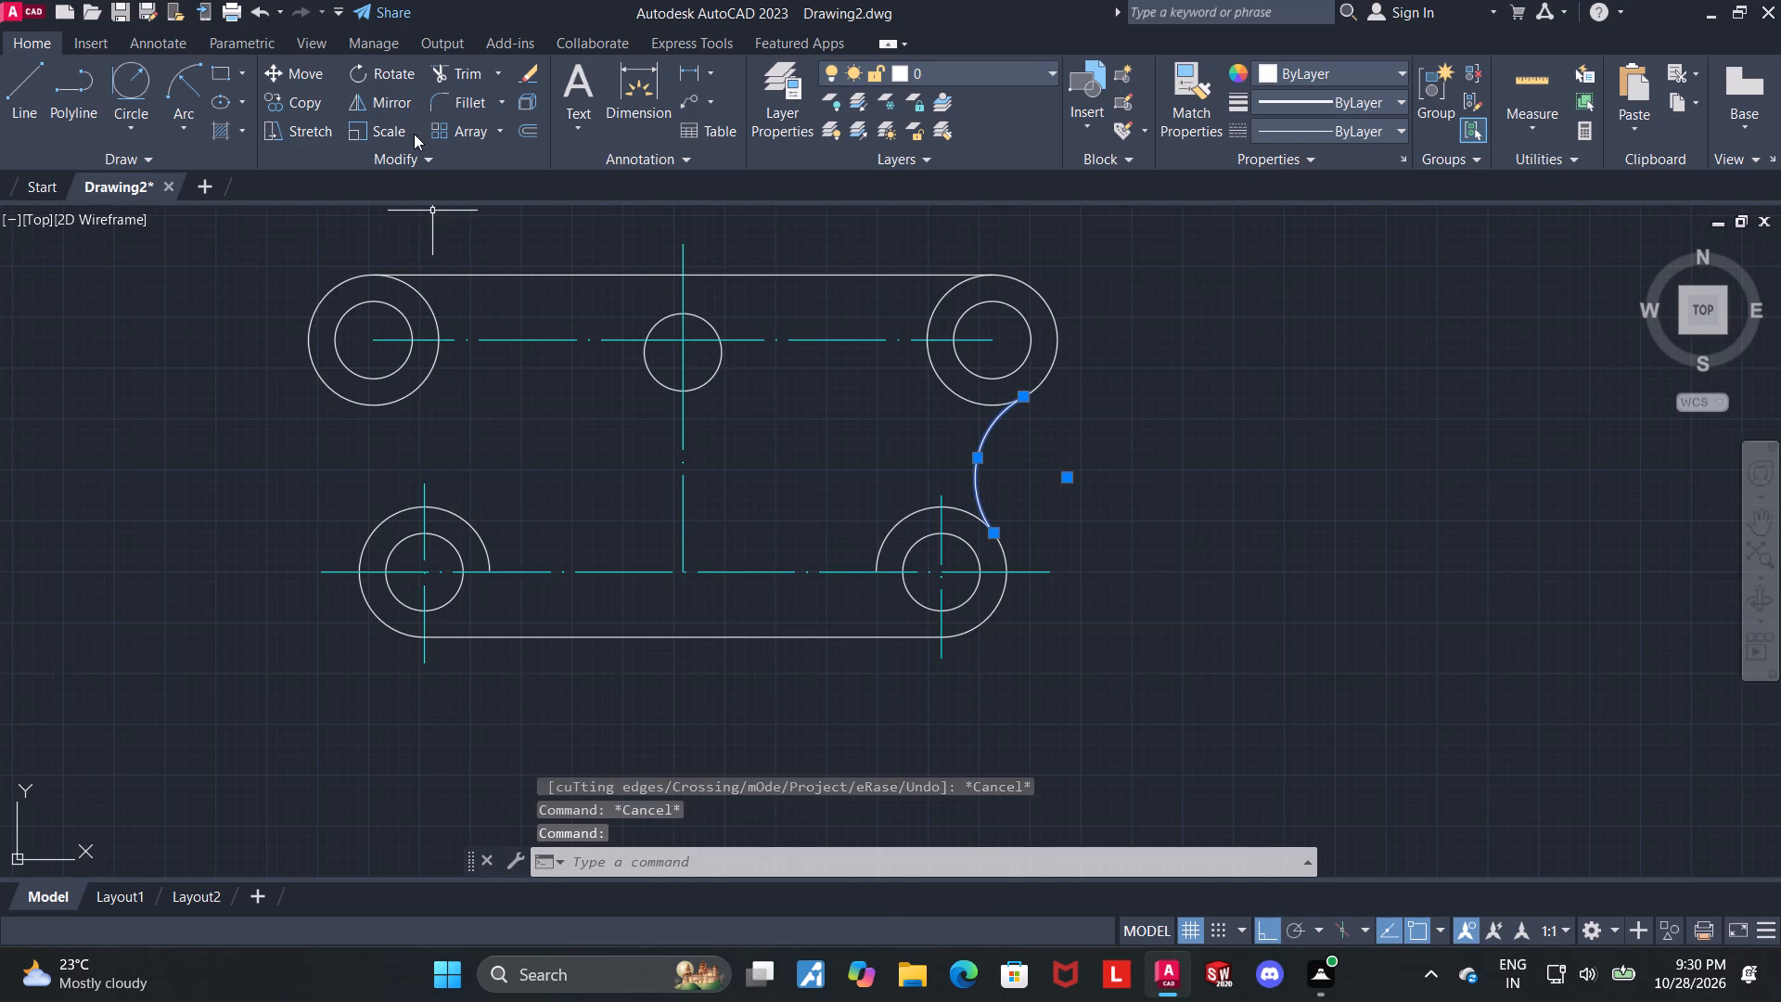
{"action": "left_click", "coordinate": [391, 108]}
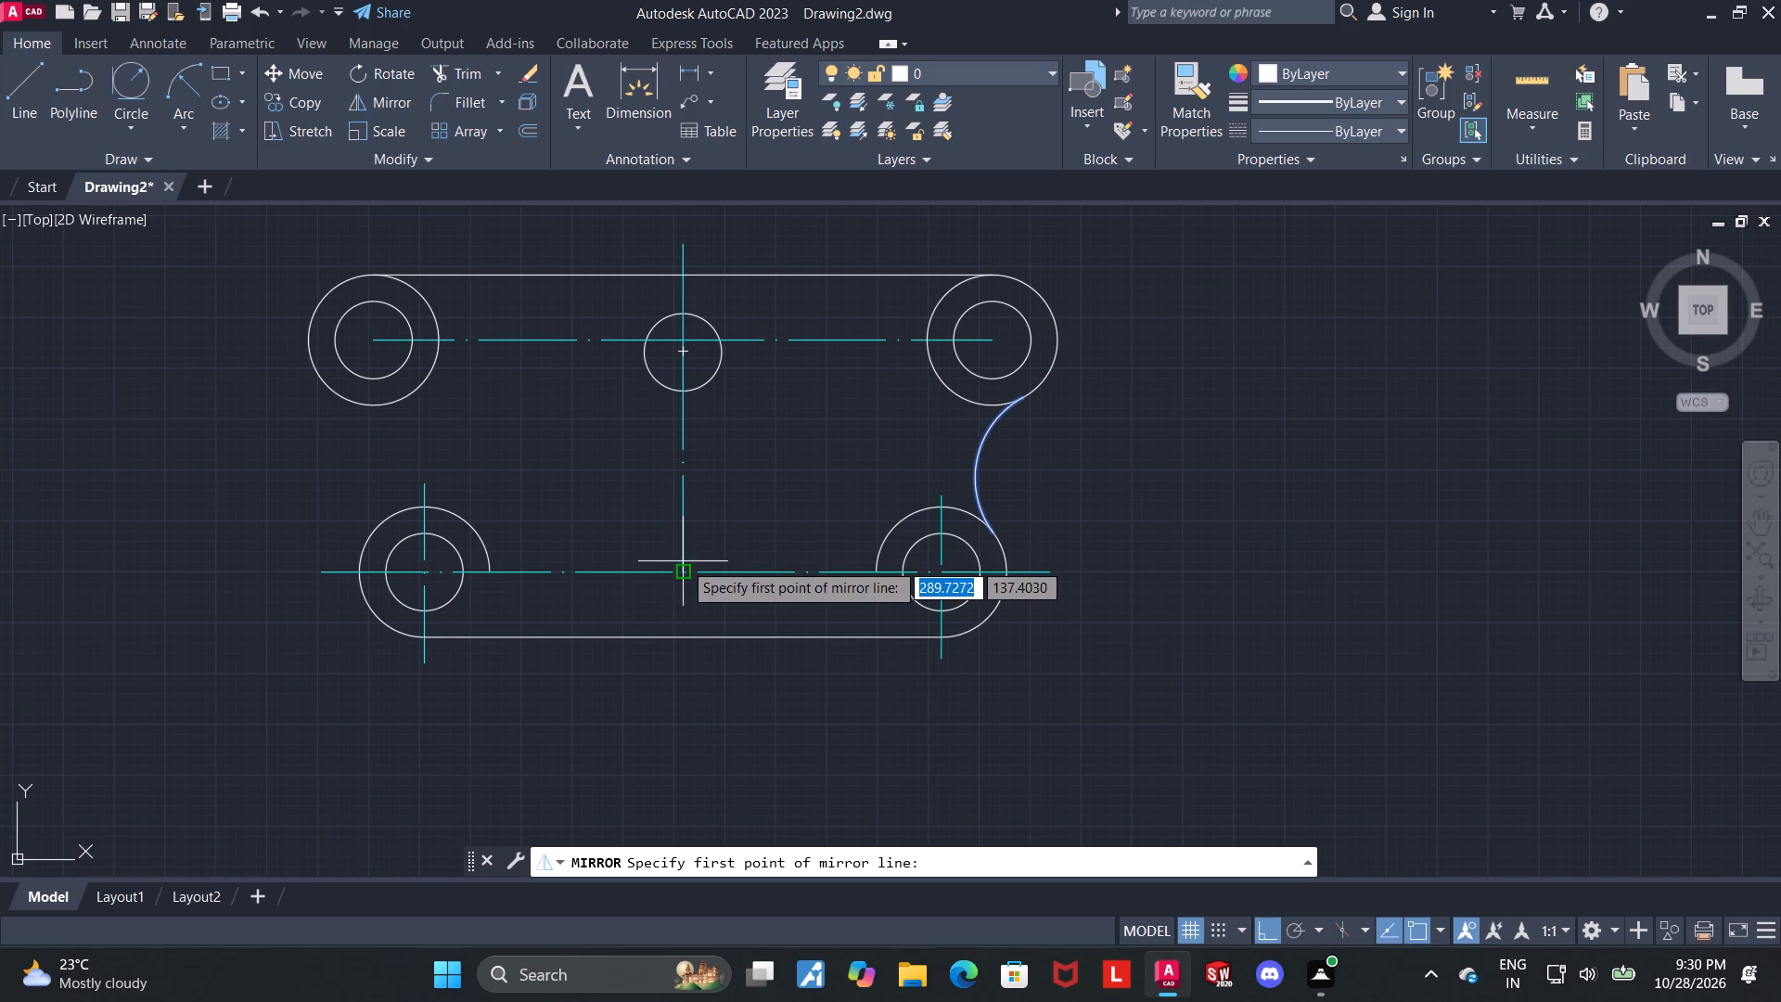
{"action": "left_click", "coordinate": [683, 565]}
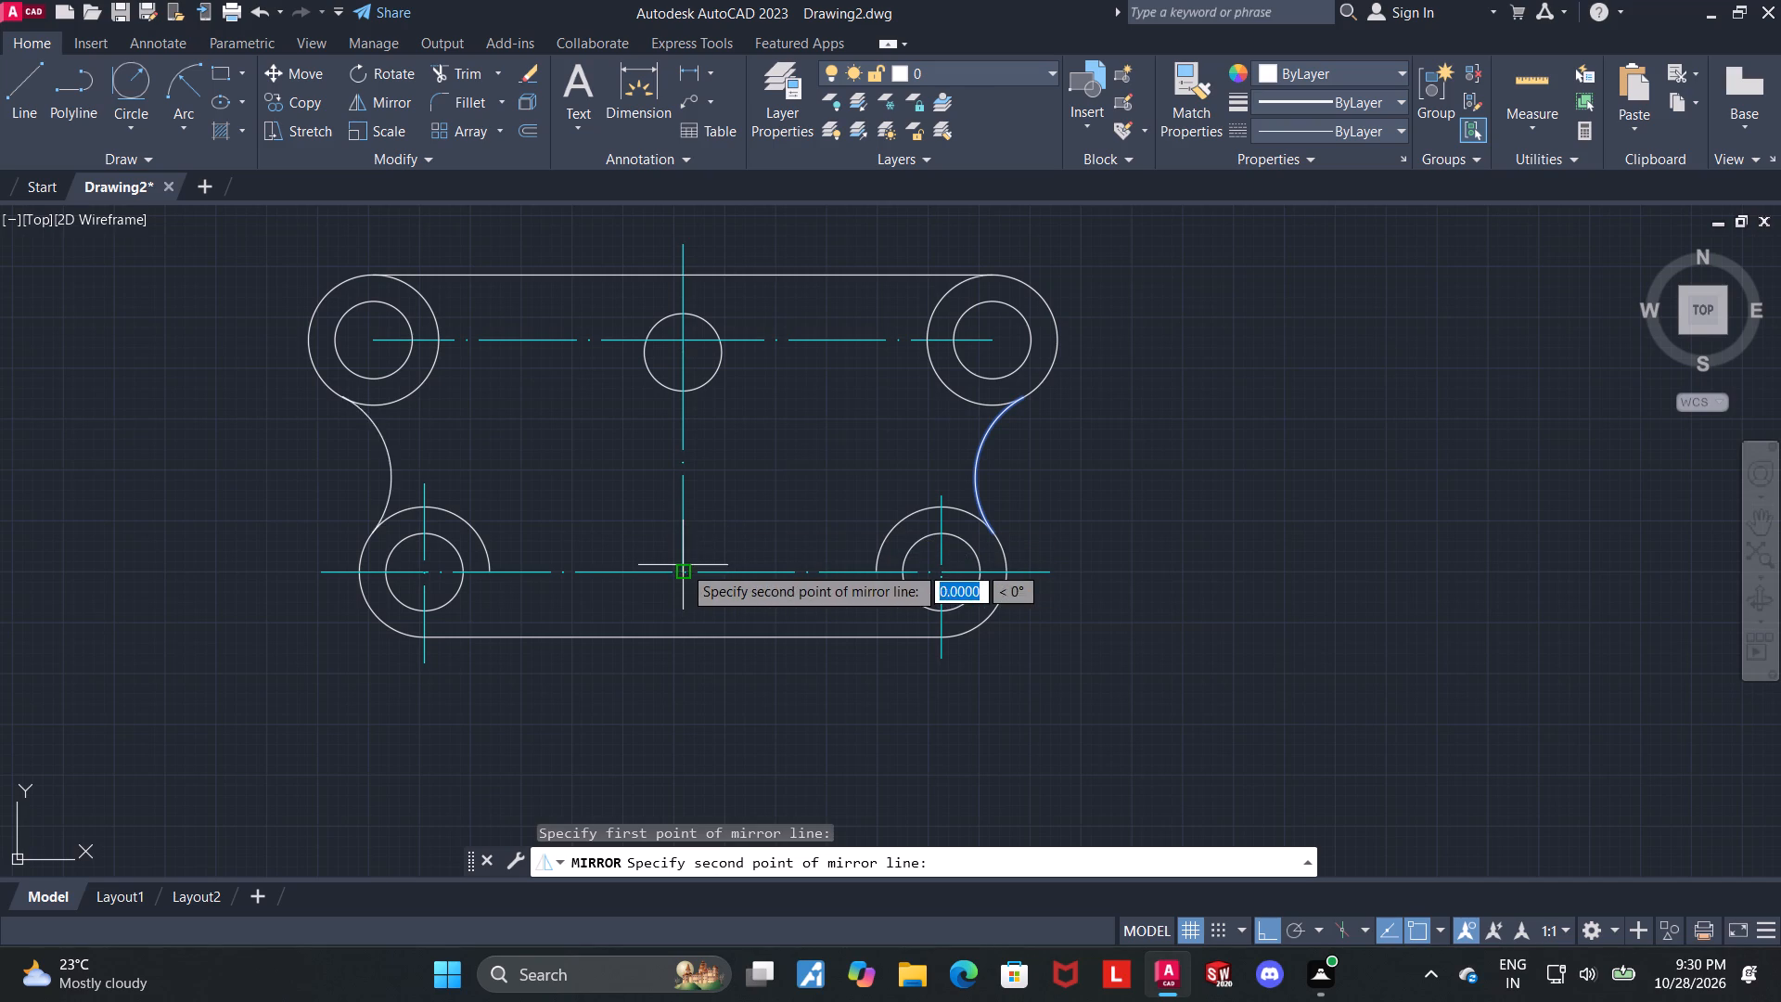
{"action": "left_click", "coordinate": [685, 247]}
{"action": "left_click_drag", "start_coordinate": [750, 325], "coordinate": [685, 247]}
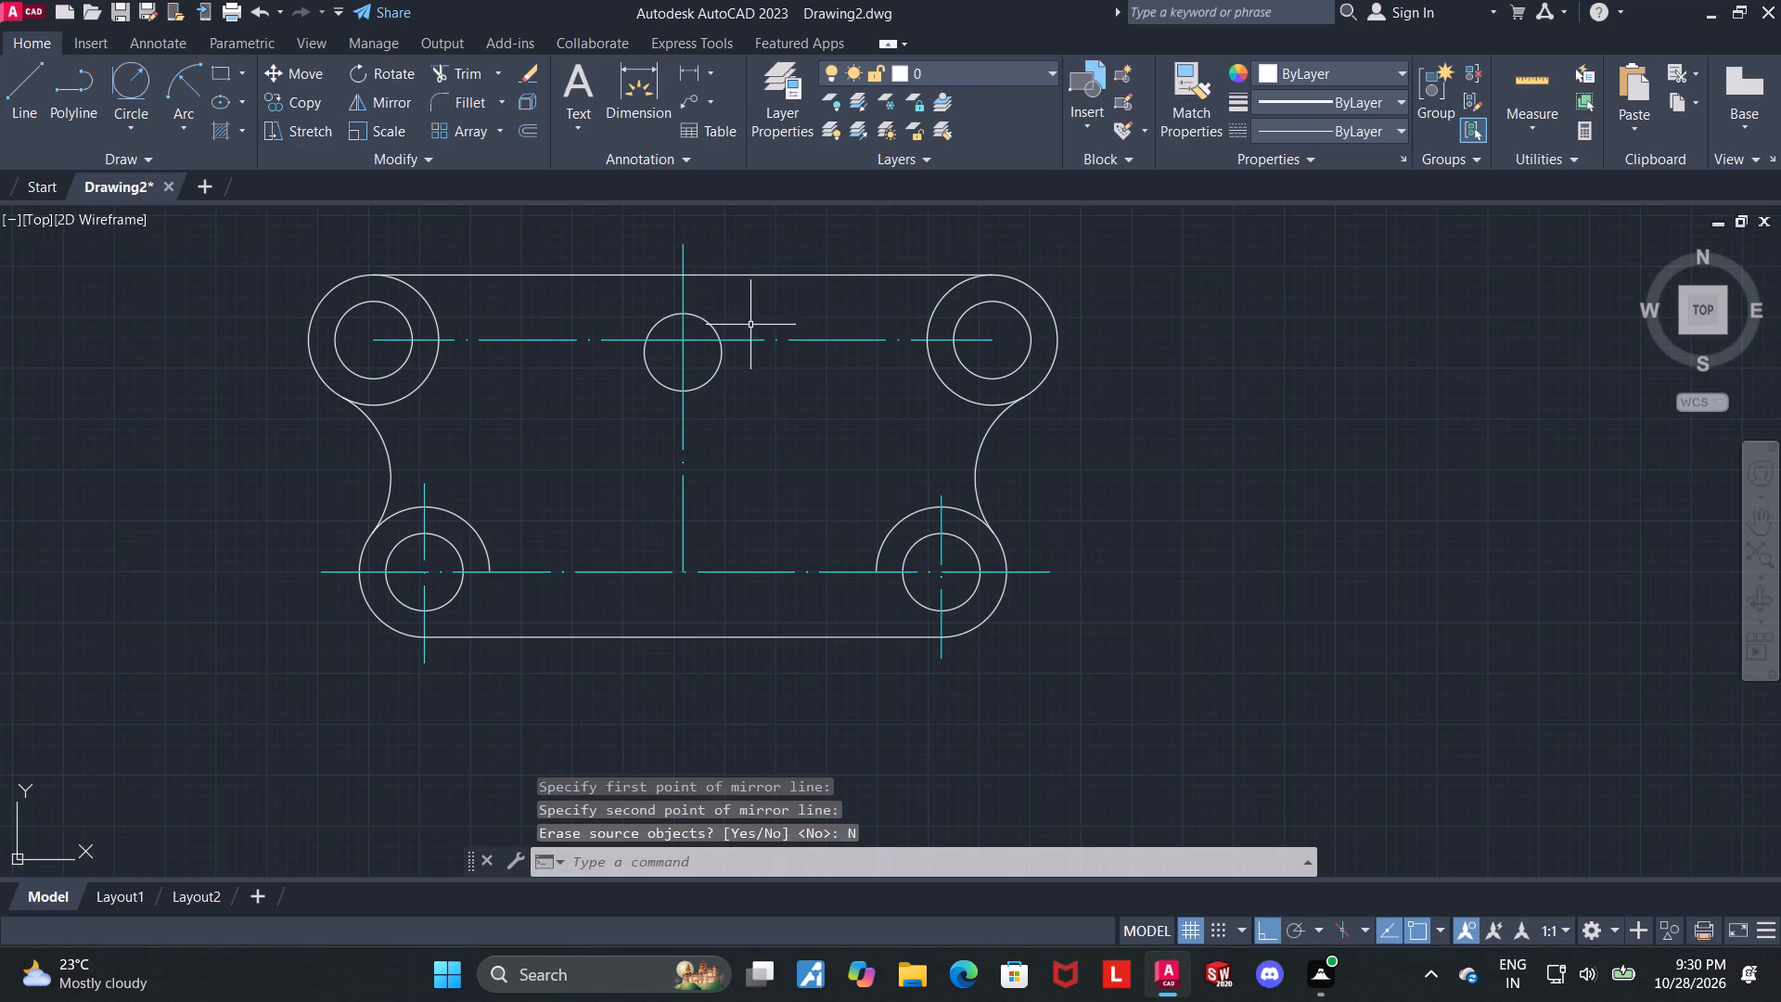
{"action": "key", "text": "Escape"}
{"action": "key", "text": "Escape"}
Trim the inner portions of the outer arcs around both lower bores back to the concave side arcs.
{"action": "middle_click_drag", "start_coordinate": [703, 401], "coordinate": [745, 409]}
{"action": "scroll", "coordinate": [428, 521], "scroll_direction": "up", "scroll_amount": 1}
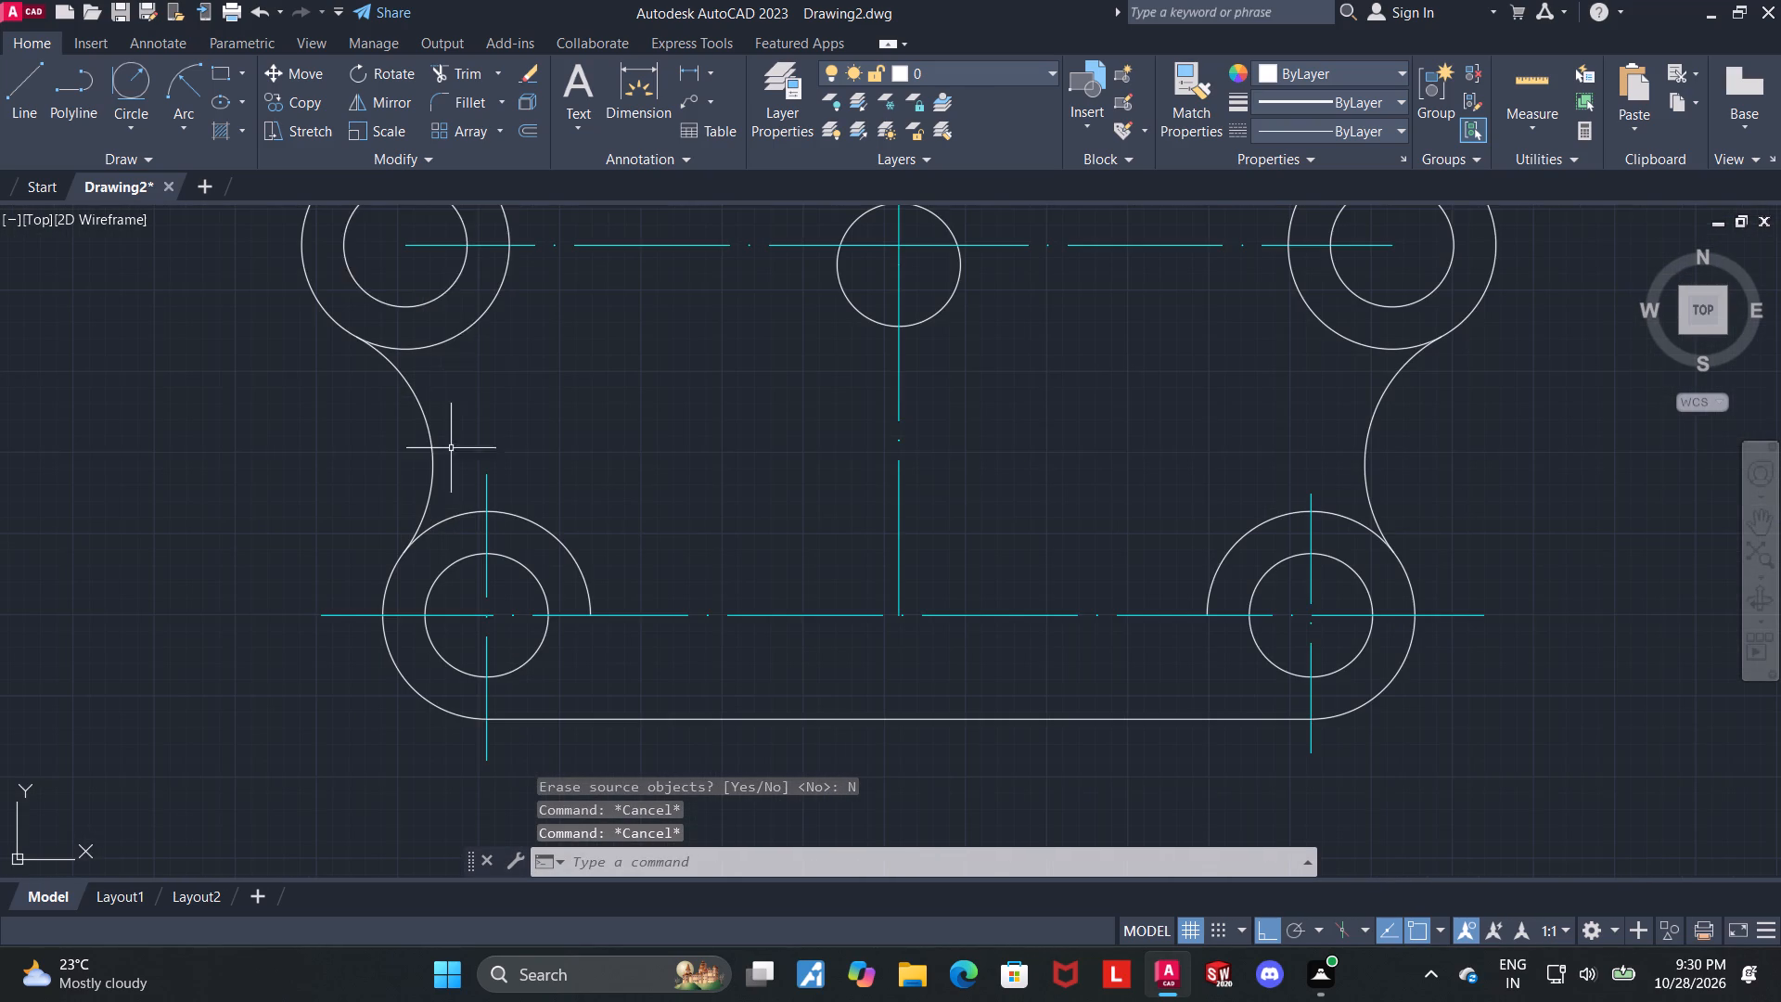
{"action": "left_click", "coordinate": [442, 77]}
{"action": "left_click", "coordinate": [442, 522]}
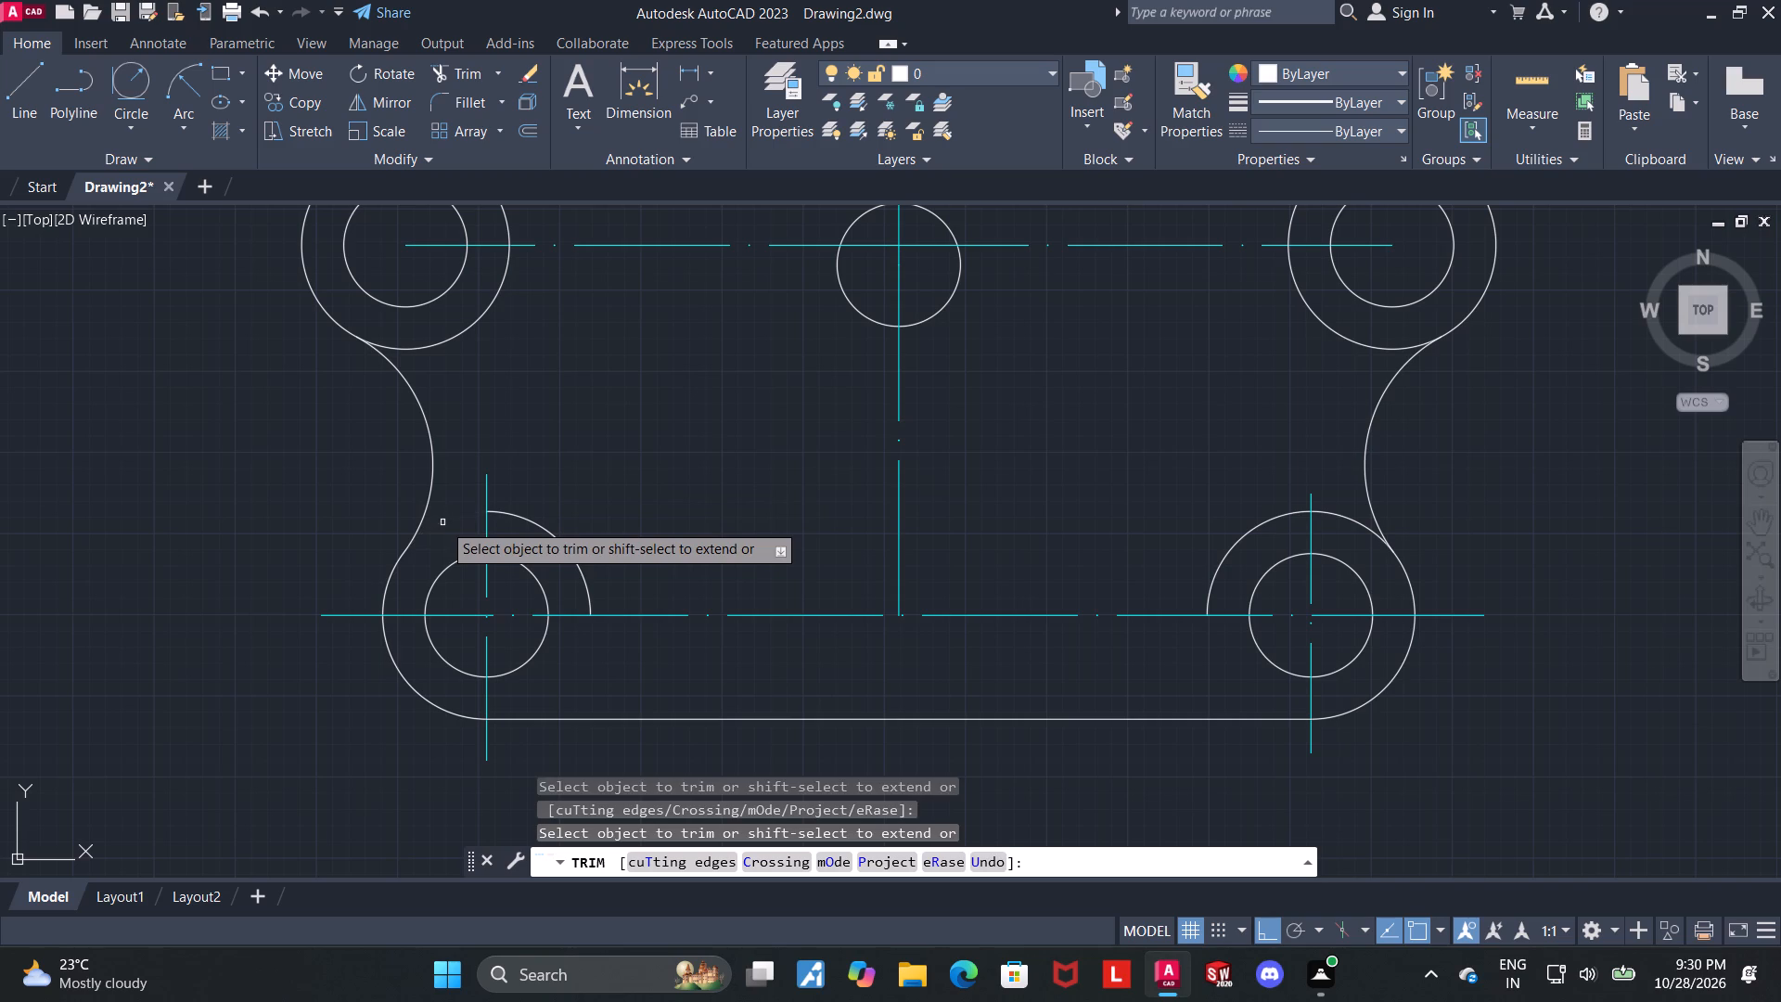
{"action": "left_click_drag", "start_coordinate": [539, 533], "coordinate": [603, 506]}
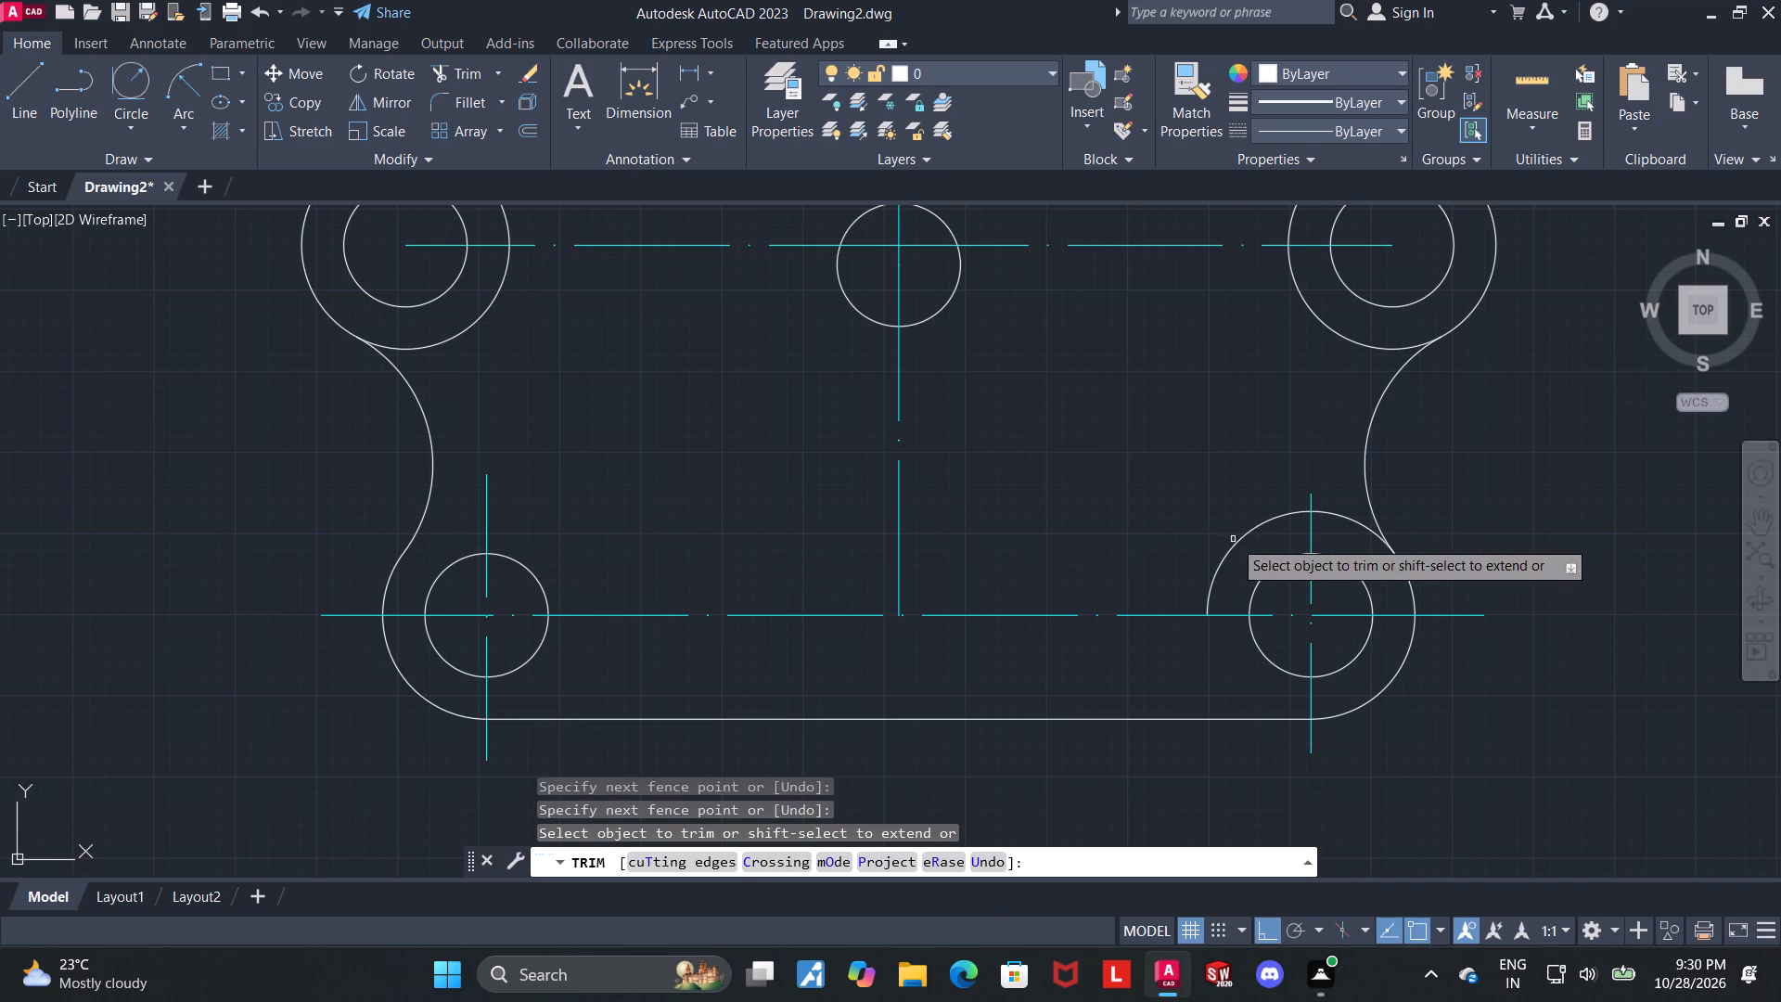
{"action": "left_click_drag", "start_coordinate": [1233, 539], "coordinate": [1224, 519]}
{"action": "left_click", "coordinate": [1273, 529]}
{"action": "left_click_drag", "start_coordinate": [1272, 529], "coordinate": [1230, 485]}
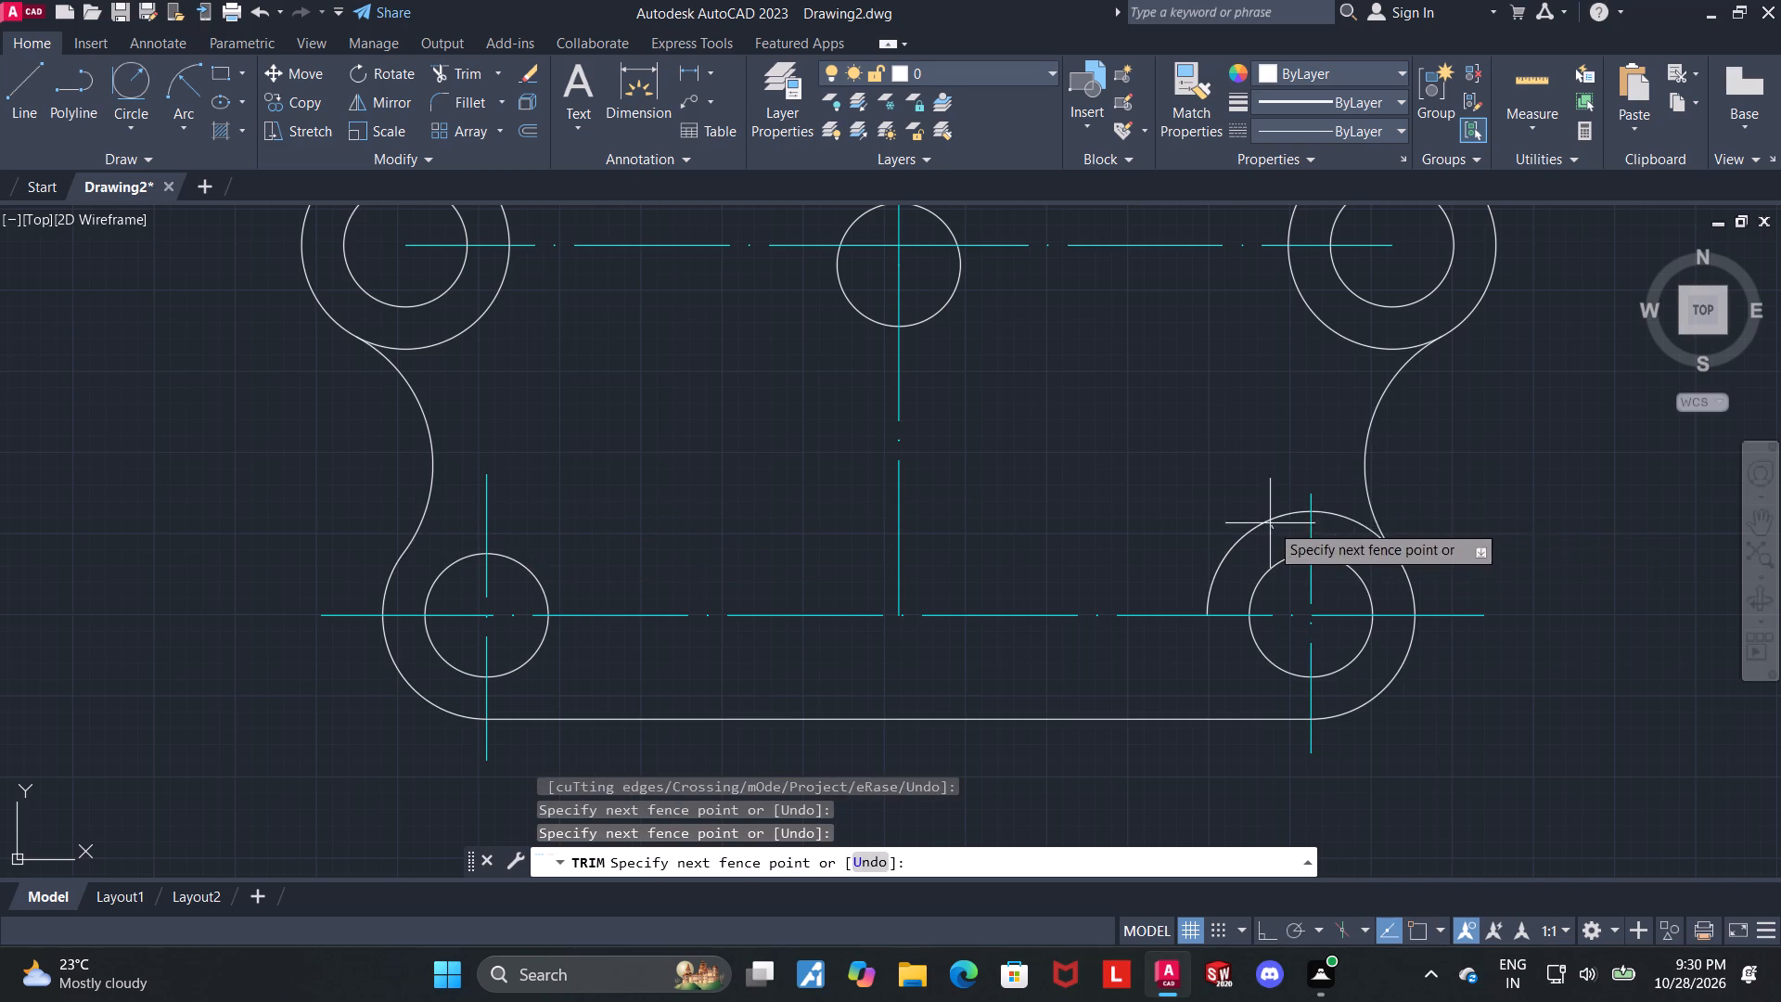
{"action": "left_click", "coordinate": [1270, 523]}
{"action": "left_click", "coordinate": [1279, 512]}
{"action": "left_click", "coordinate": [1255, 534]}
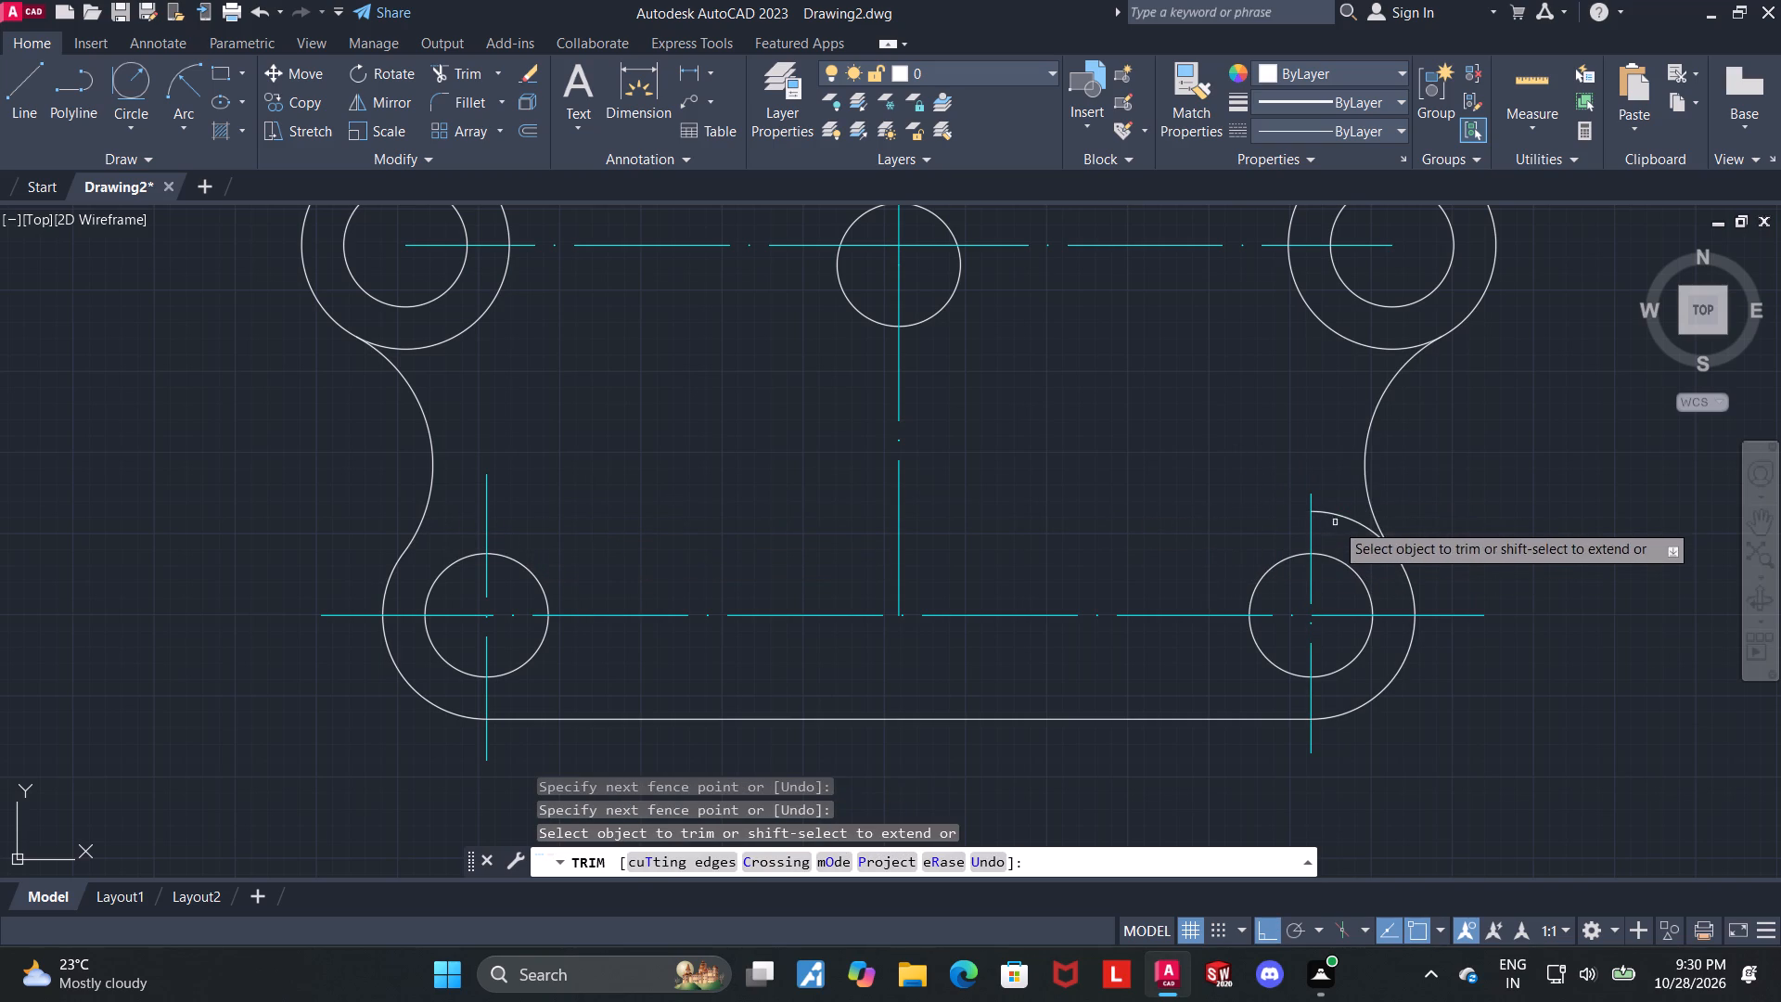
{"action": "left_click", "coordinate": [1343, 518]}
Trim the inner portions of the two upper outer circles between the top line and the concave side arcs.
{"action": "left_click", "coordinate": [1328, 328]}
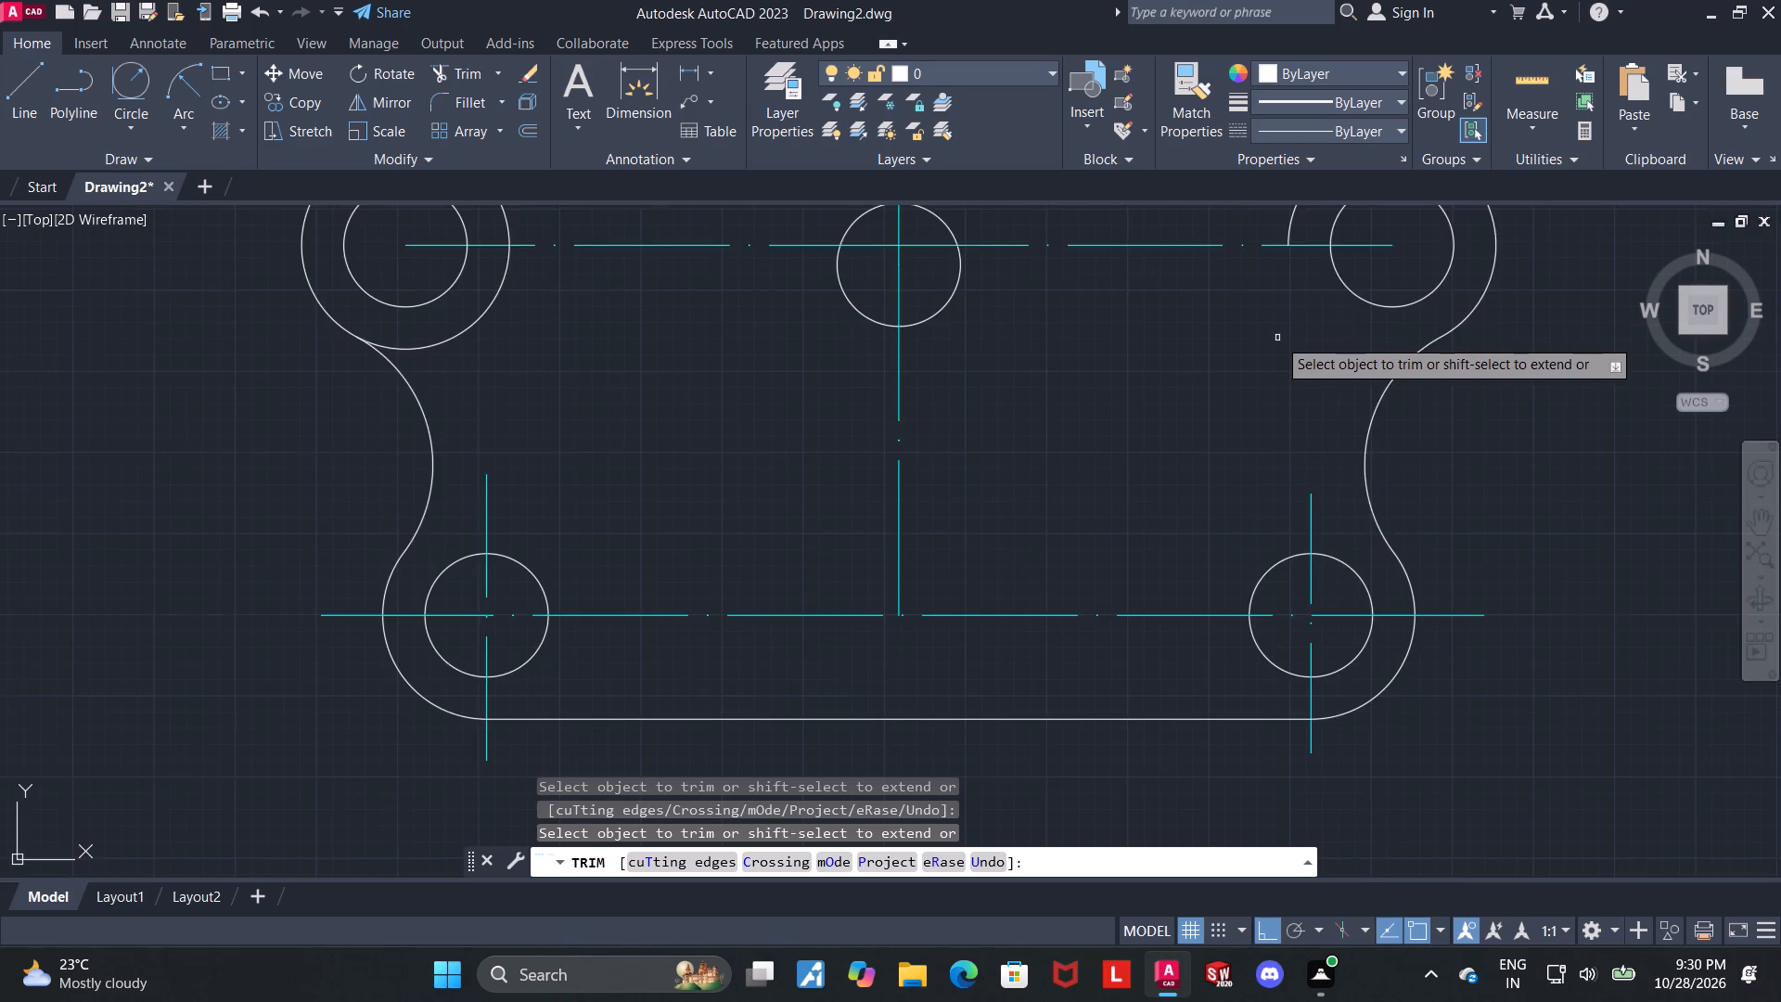
{"action": "middle_click_drag", "start_coordinate": [1277, 353], "coordinate": [1279, 501]}
{"action": "left_click", "coordinate": [1308, 323]}
{"action": "left_click", "coordinate": [1316, 338]}
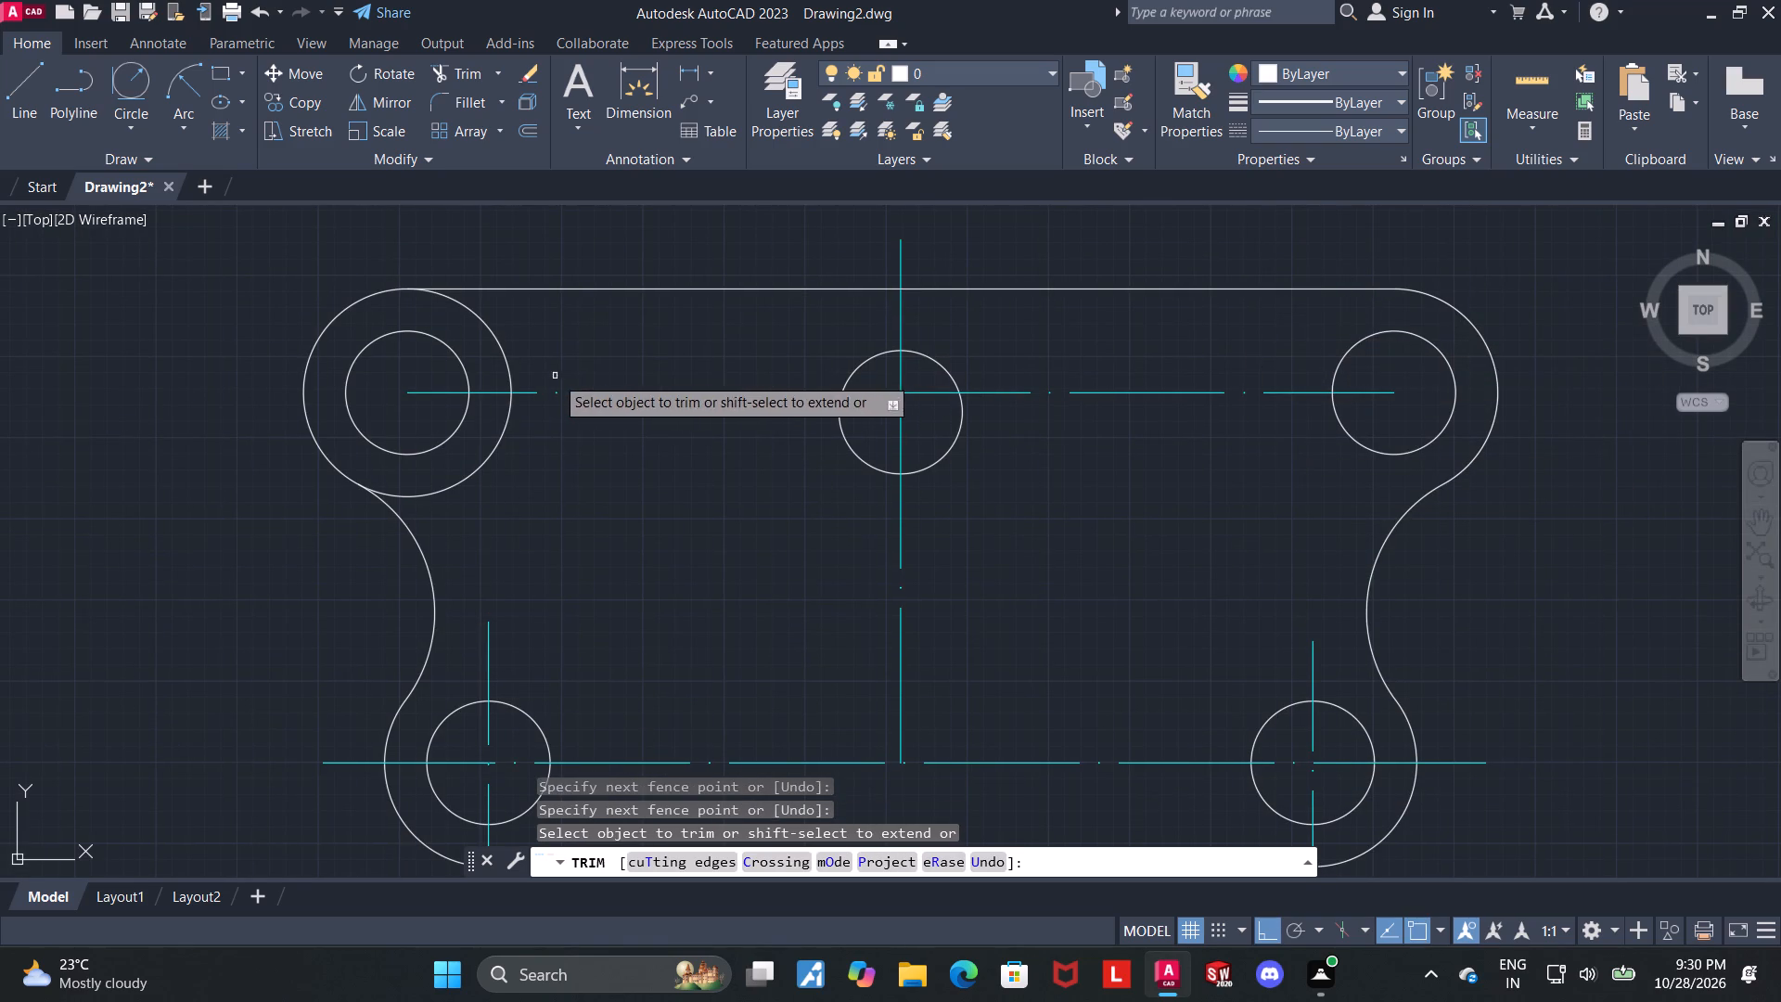
{"action": "left_click", "coordinate": [507, 360]}
{"action": "left_click", "coordinate": [505, 419]}
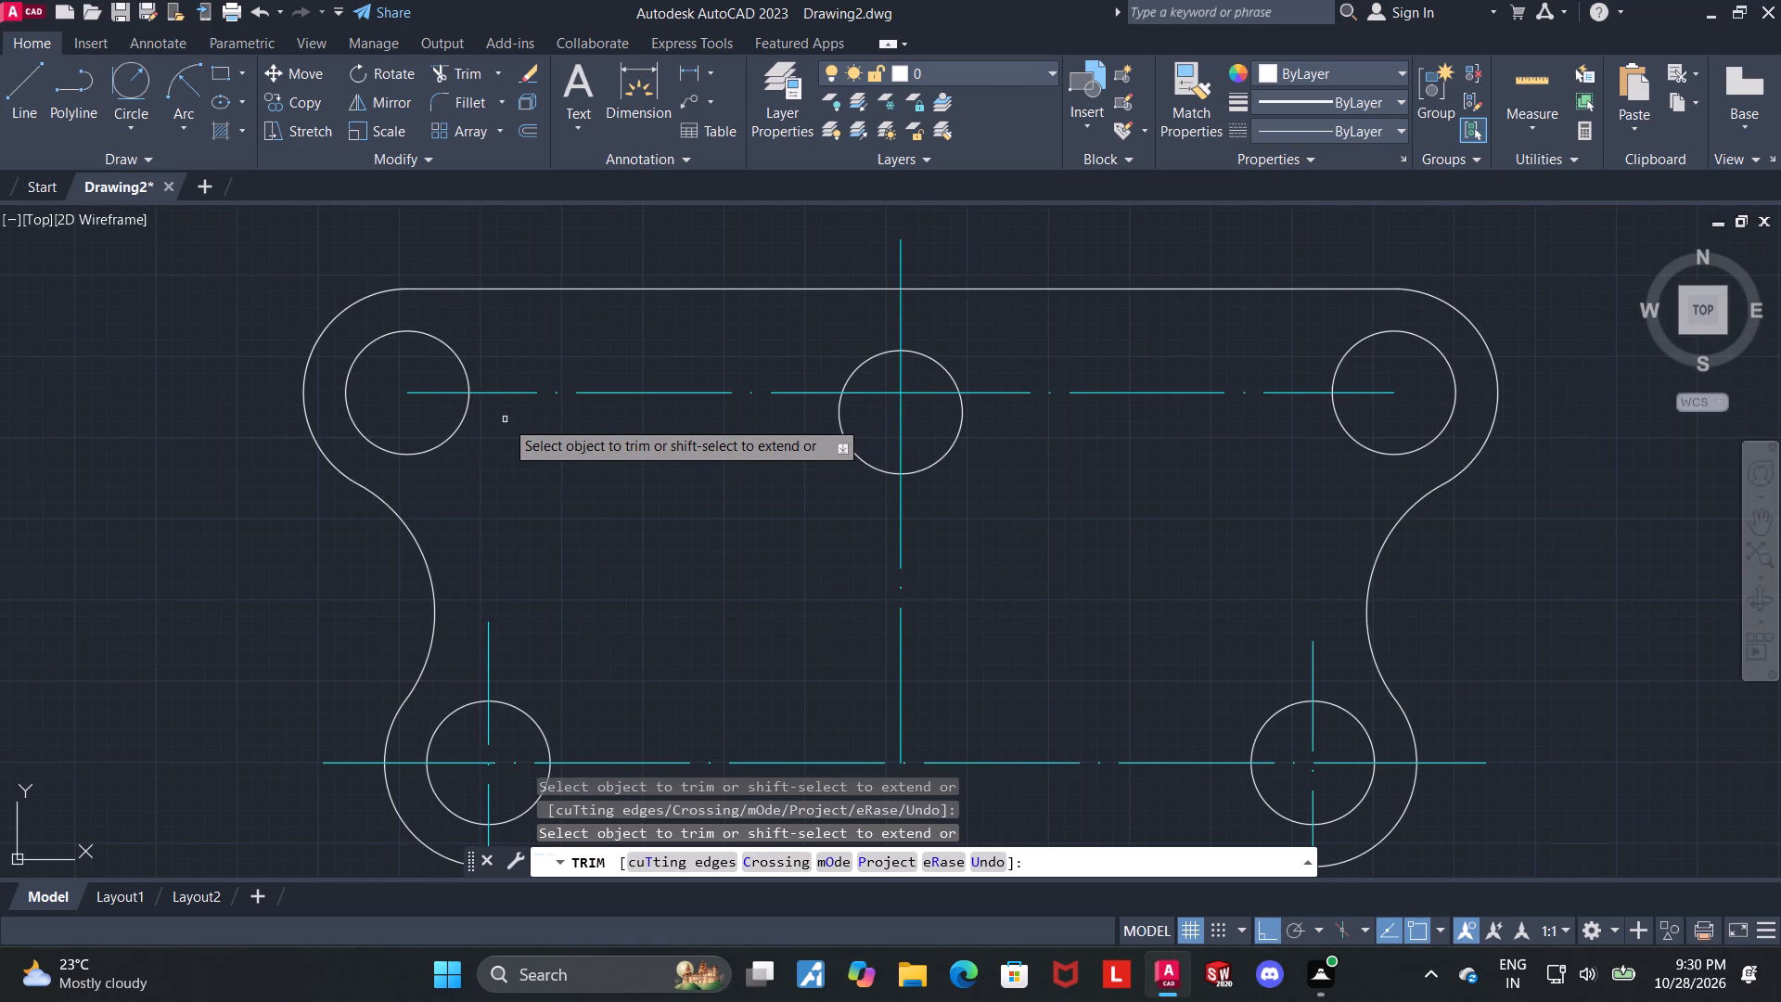
{"action": "scroll", "coordinate": [505, 419], "scroll_direction": "down", "scroll_amount": 1}
{"action": "key", "text": "Escape"}
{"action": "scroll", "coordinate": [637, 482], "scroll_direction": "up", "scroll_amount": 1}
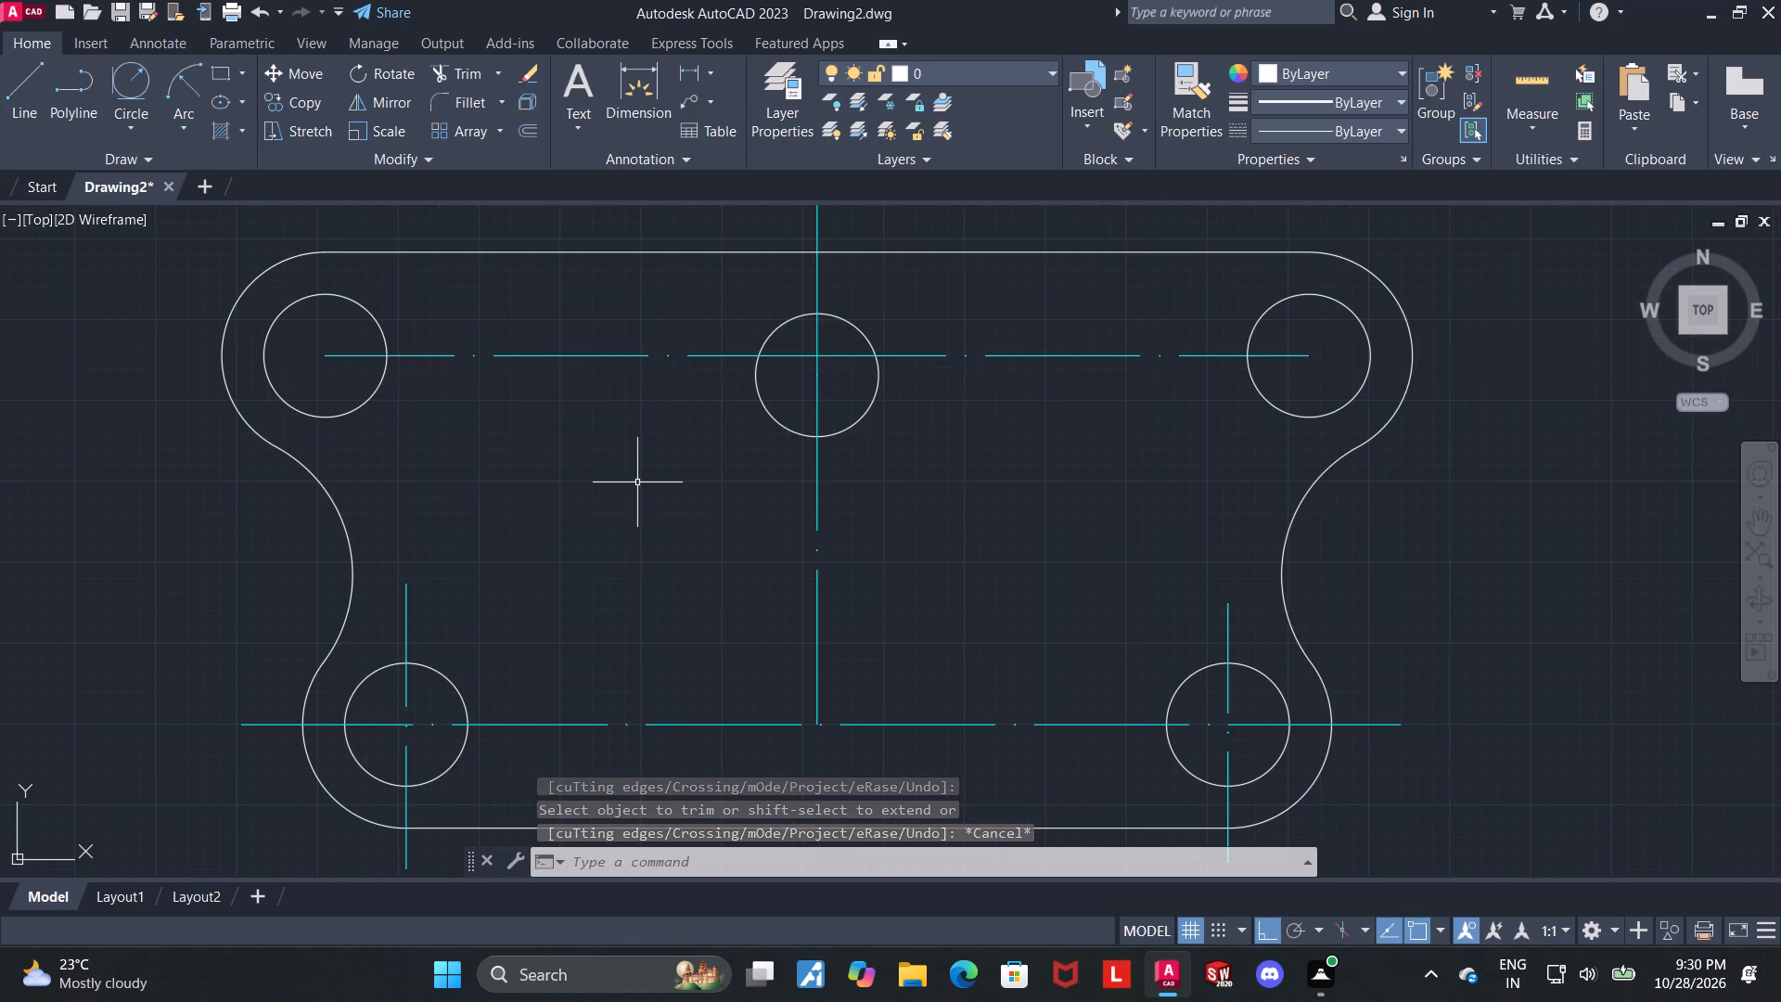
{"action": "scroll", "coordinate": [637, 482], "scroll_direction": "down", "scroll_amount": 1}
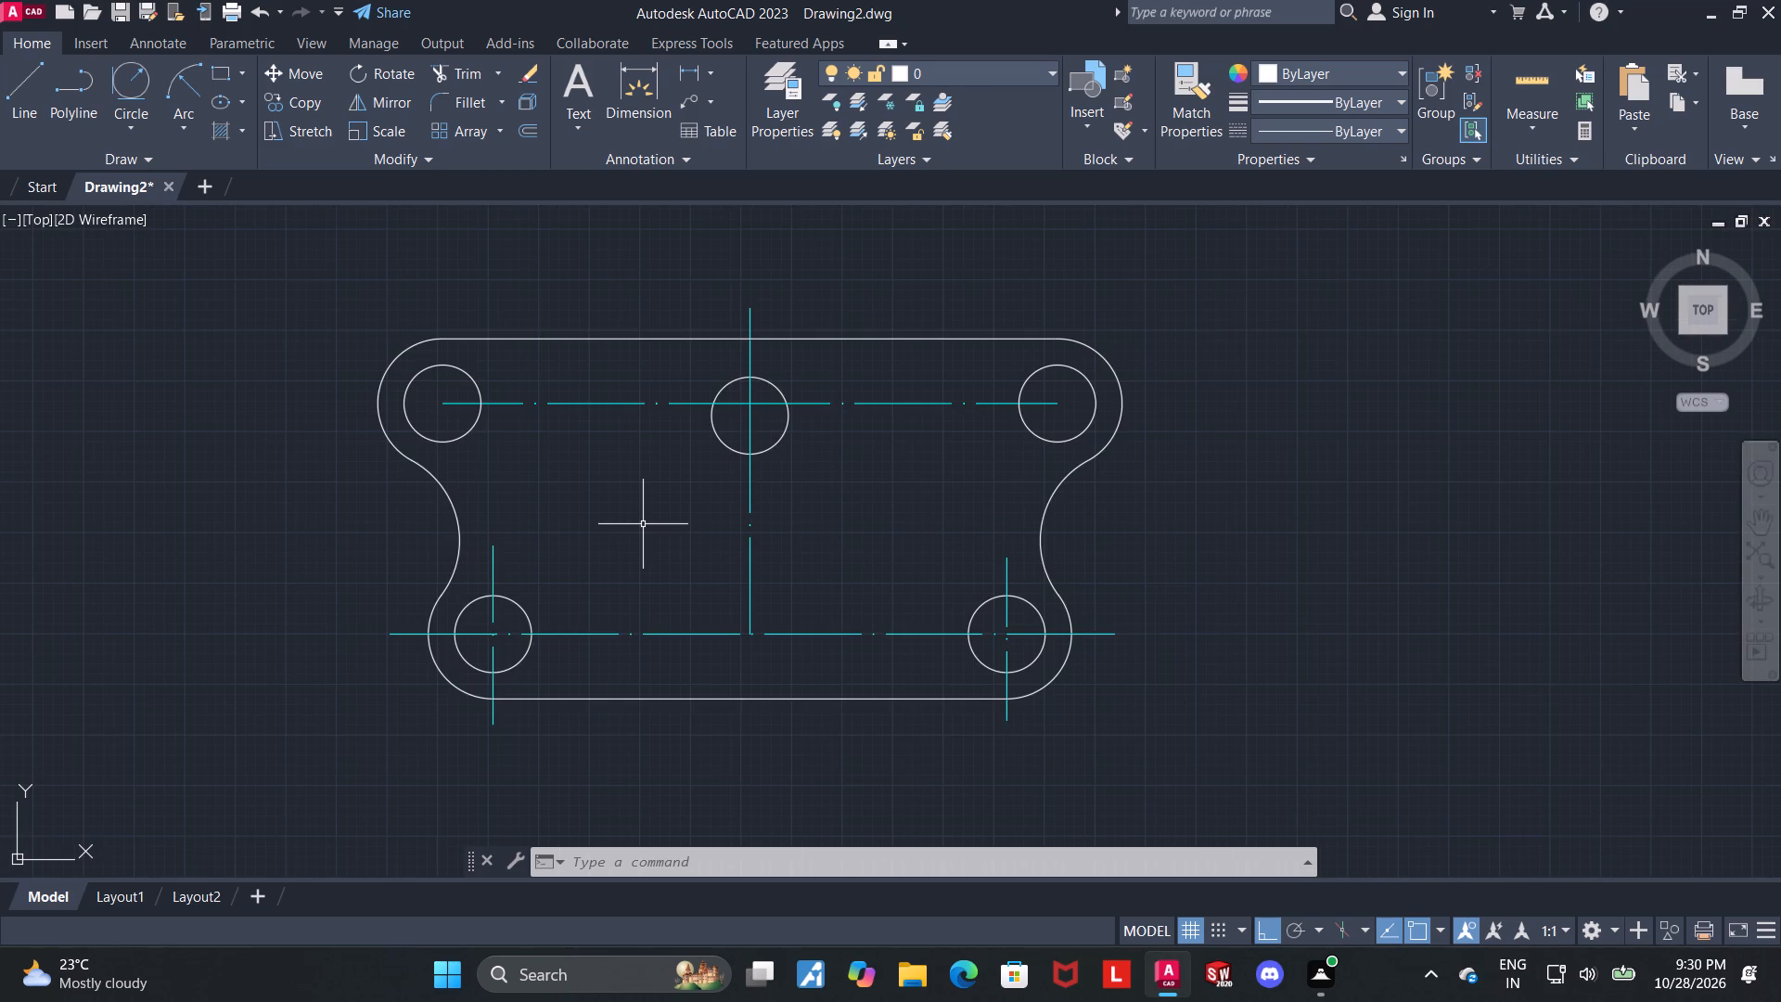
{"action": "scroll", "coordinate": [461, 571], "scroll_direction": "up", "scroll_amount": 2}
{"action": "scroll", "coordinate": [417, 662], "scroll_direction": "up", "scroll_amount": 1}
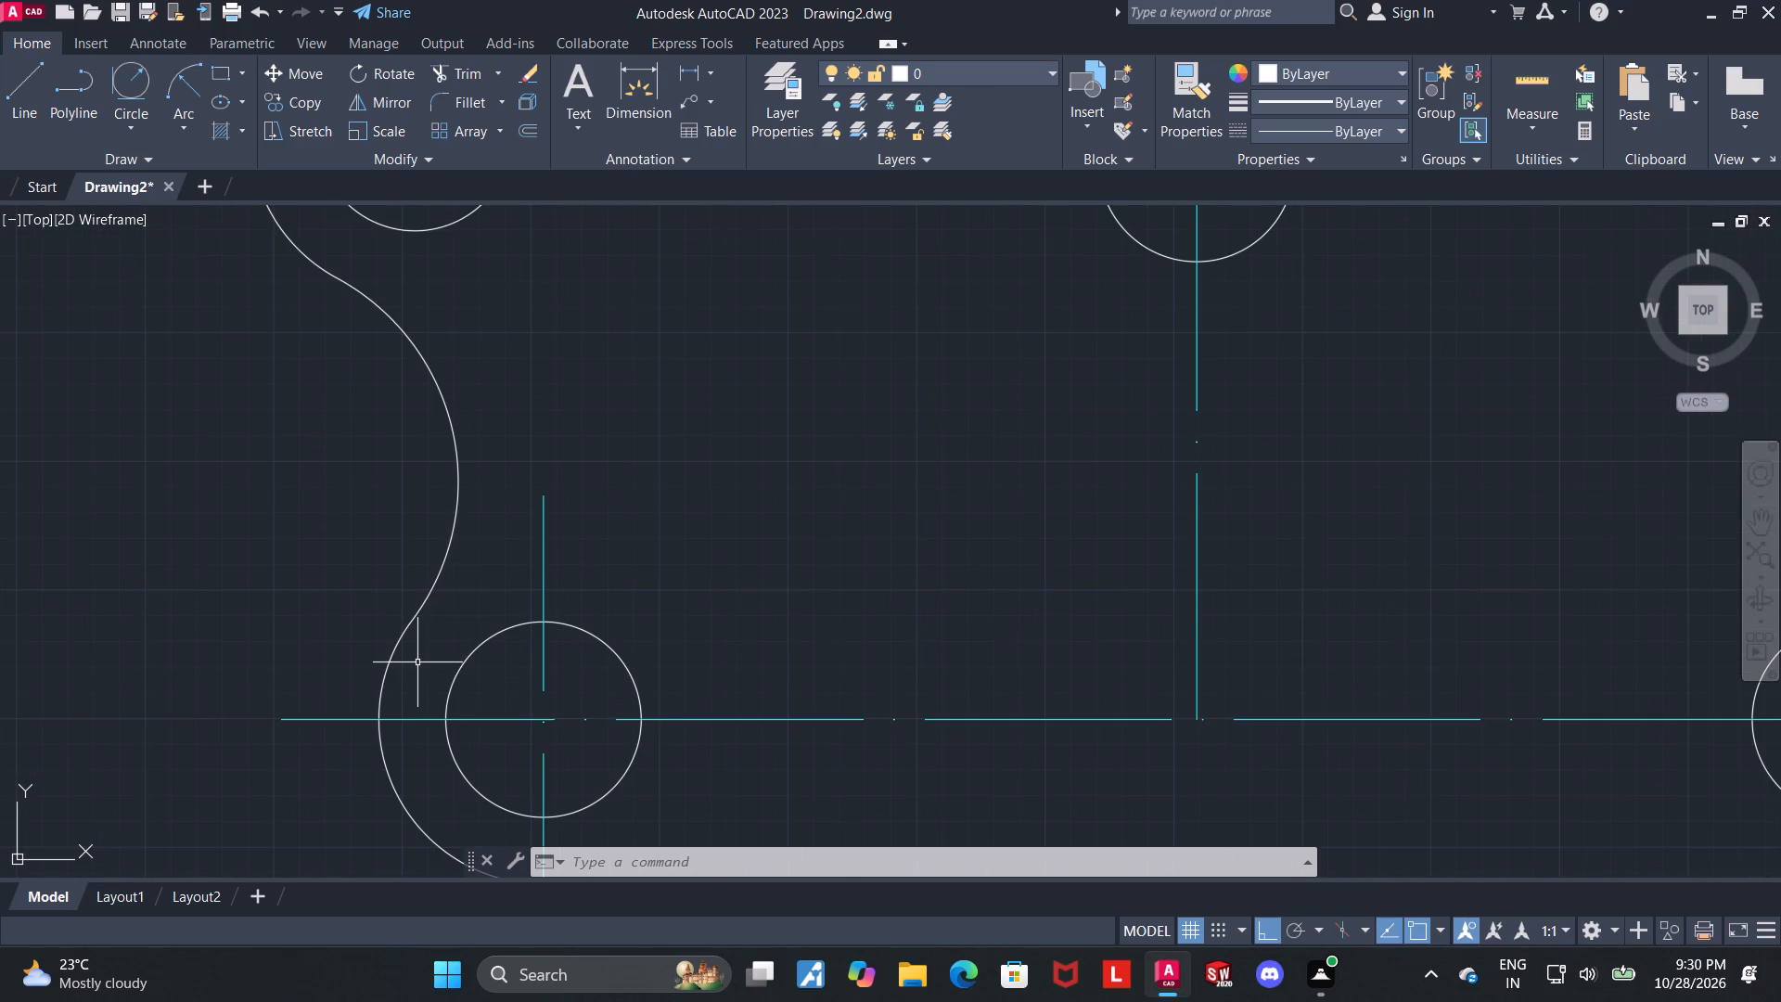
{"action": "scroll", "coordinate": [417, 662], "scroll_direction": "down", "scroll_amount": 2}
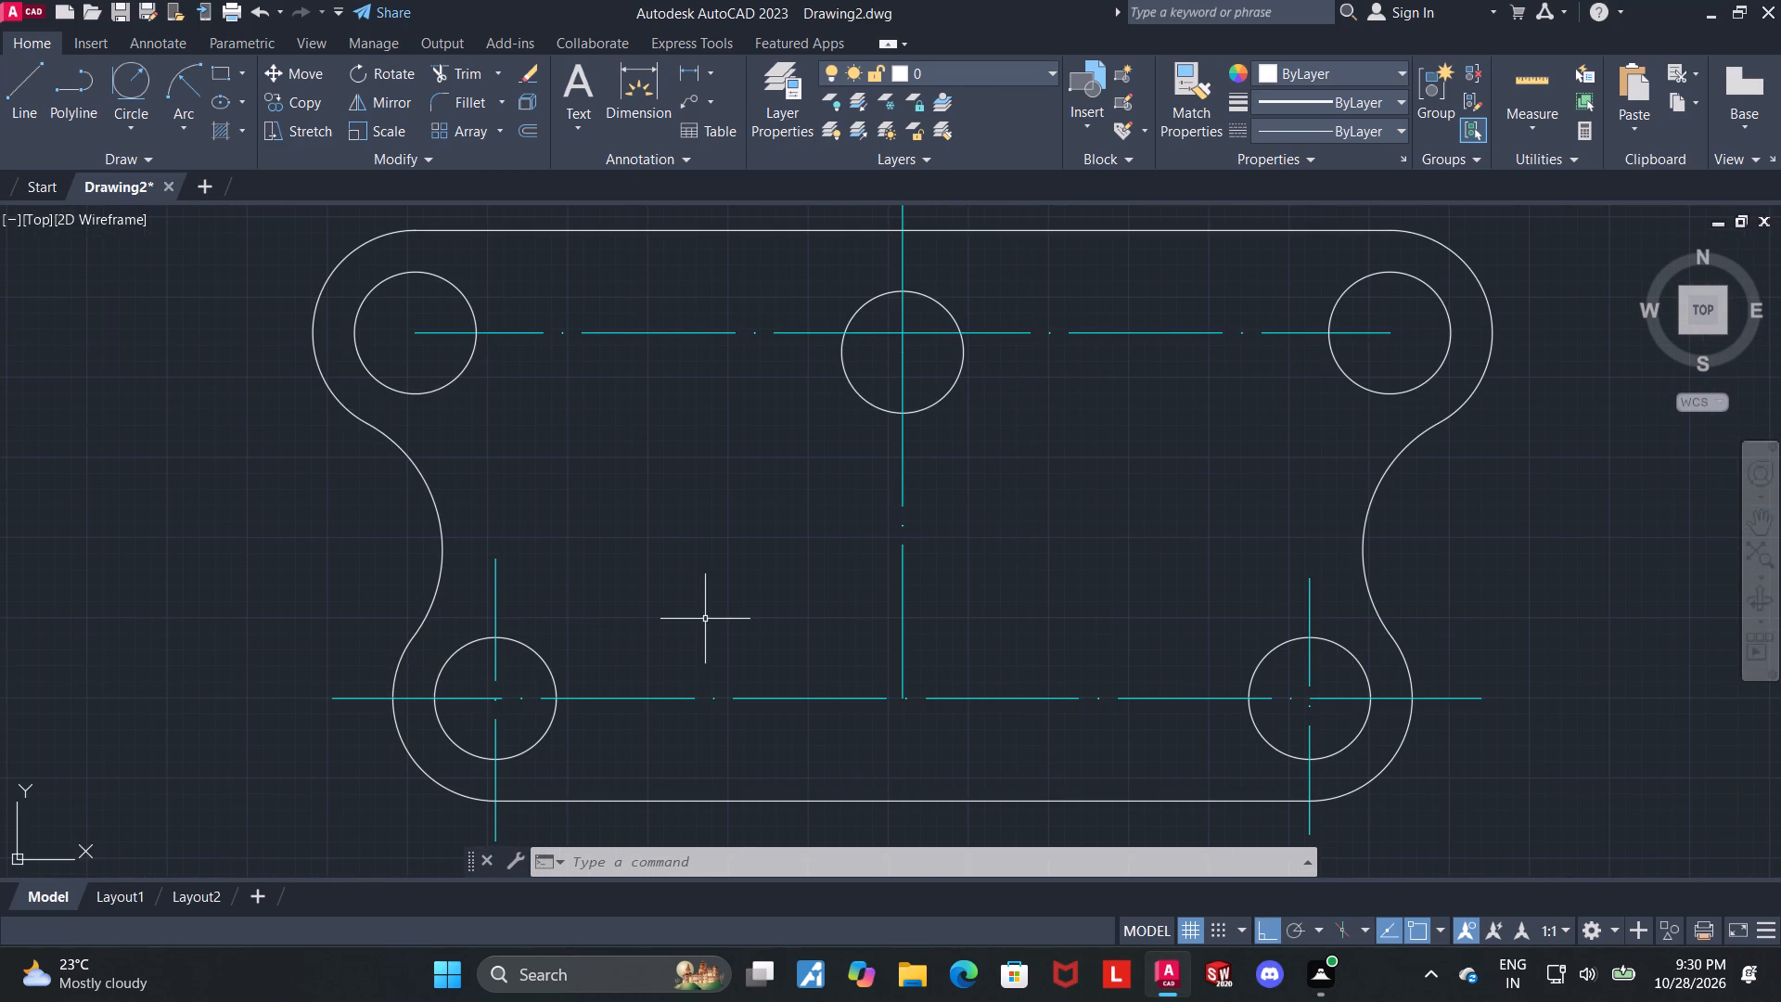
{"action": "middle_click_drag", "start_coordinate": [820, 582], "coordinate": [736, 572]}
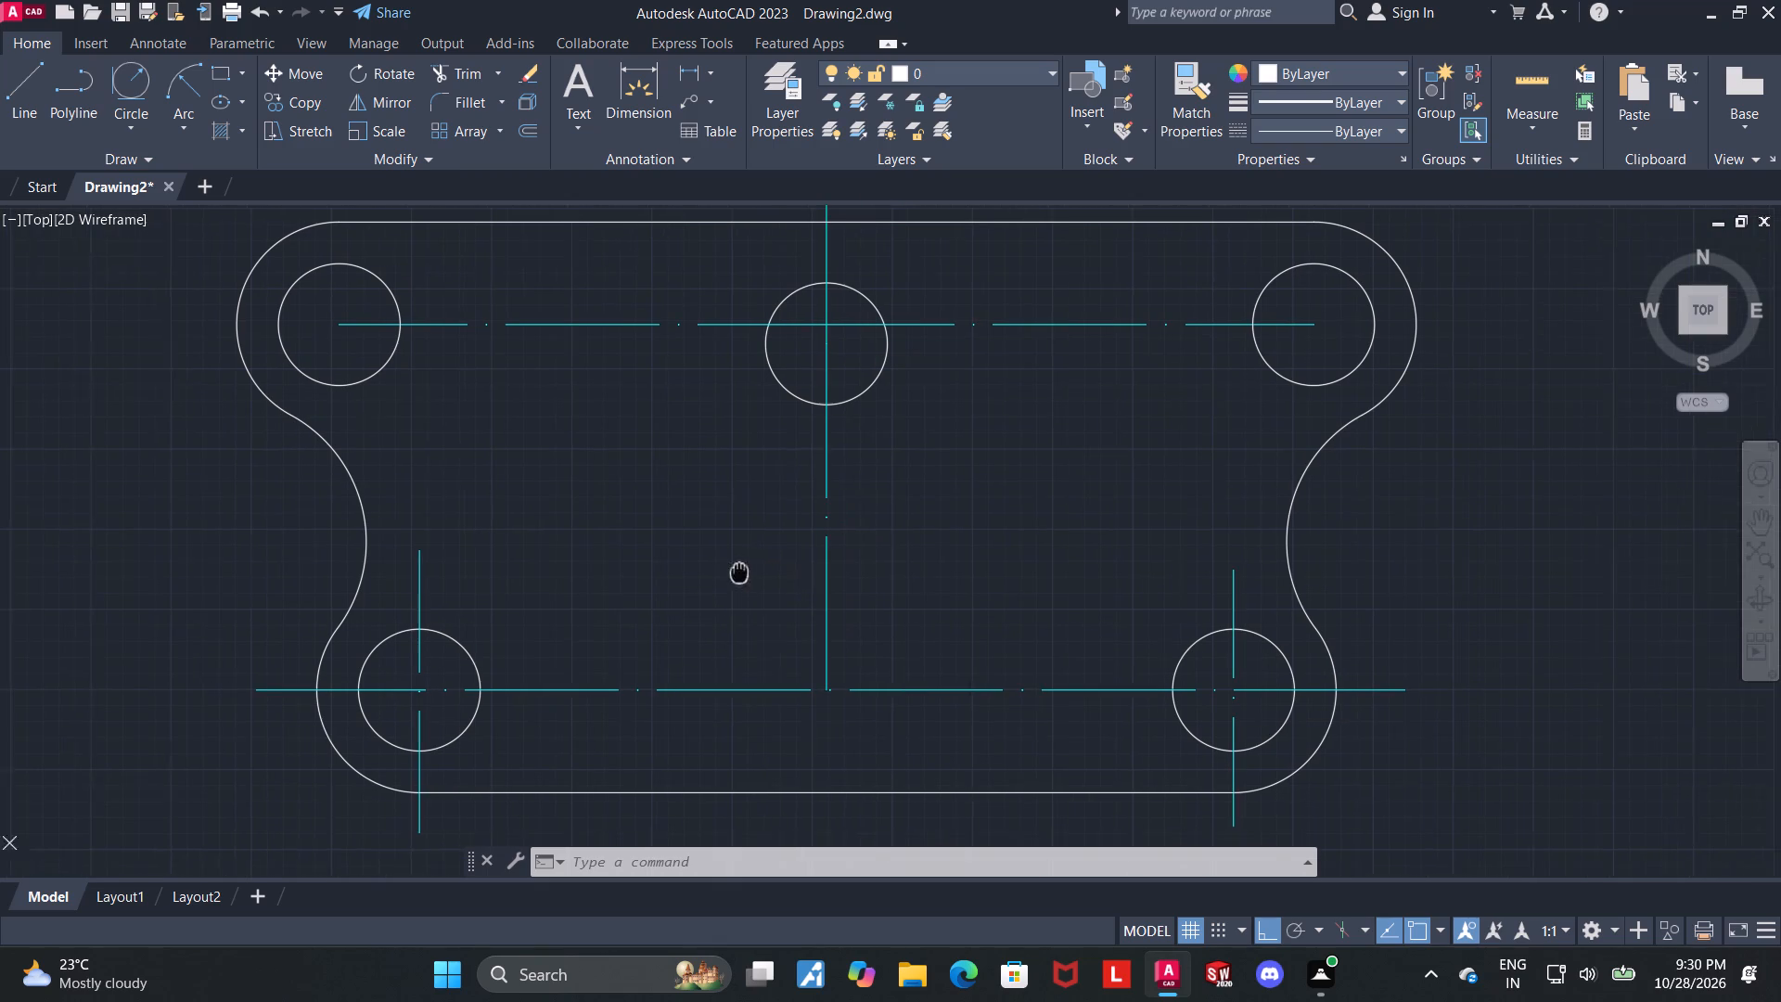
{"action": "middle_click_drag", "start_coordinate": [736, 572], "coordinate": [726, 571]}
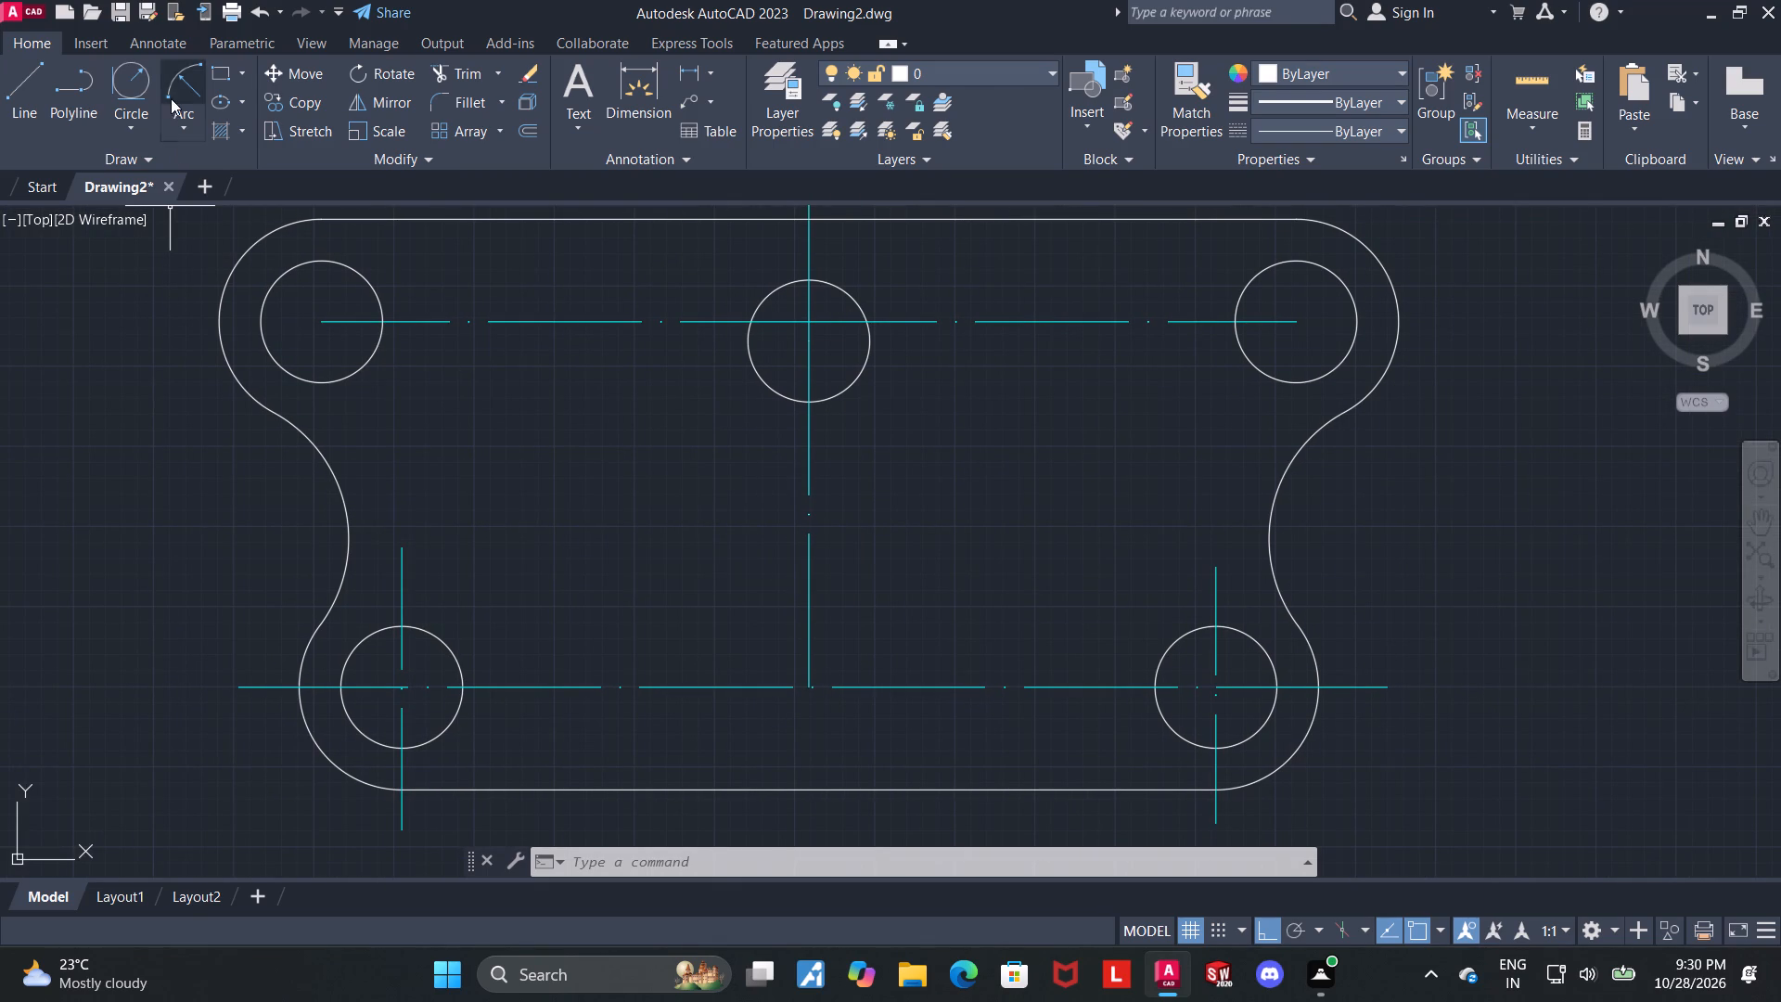
Draw a circle of radius 63.5 centred on the upper middle bore.
{"action": "left_click", "coordinate": [189, 135]}
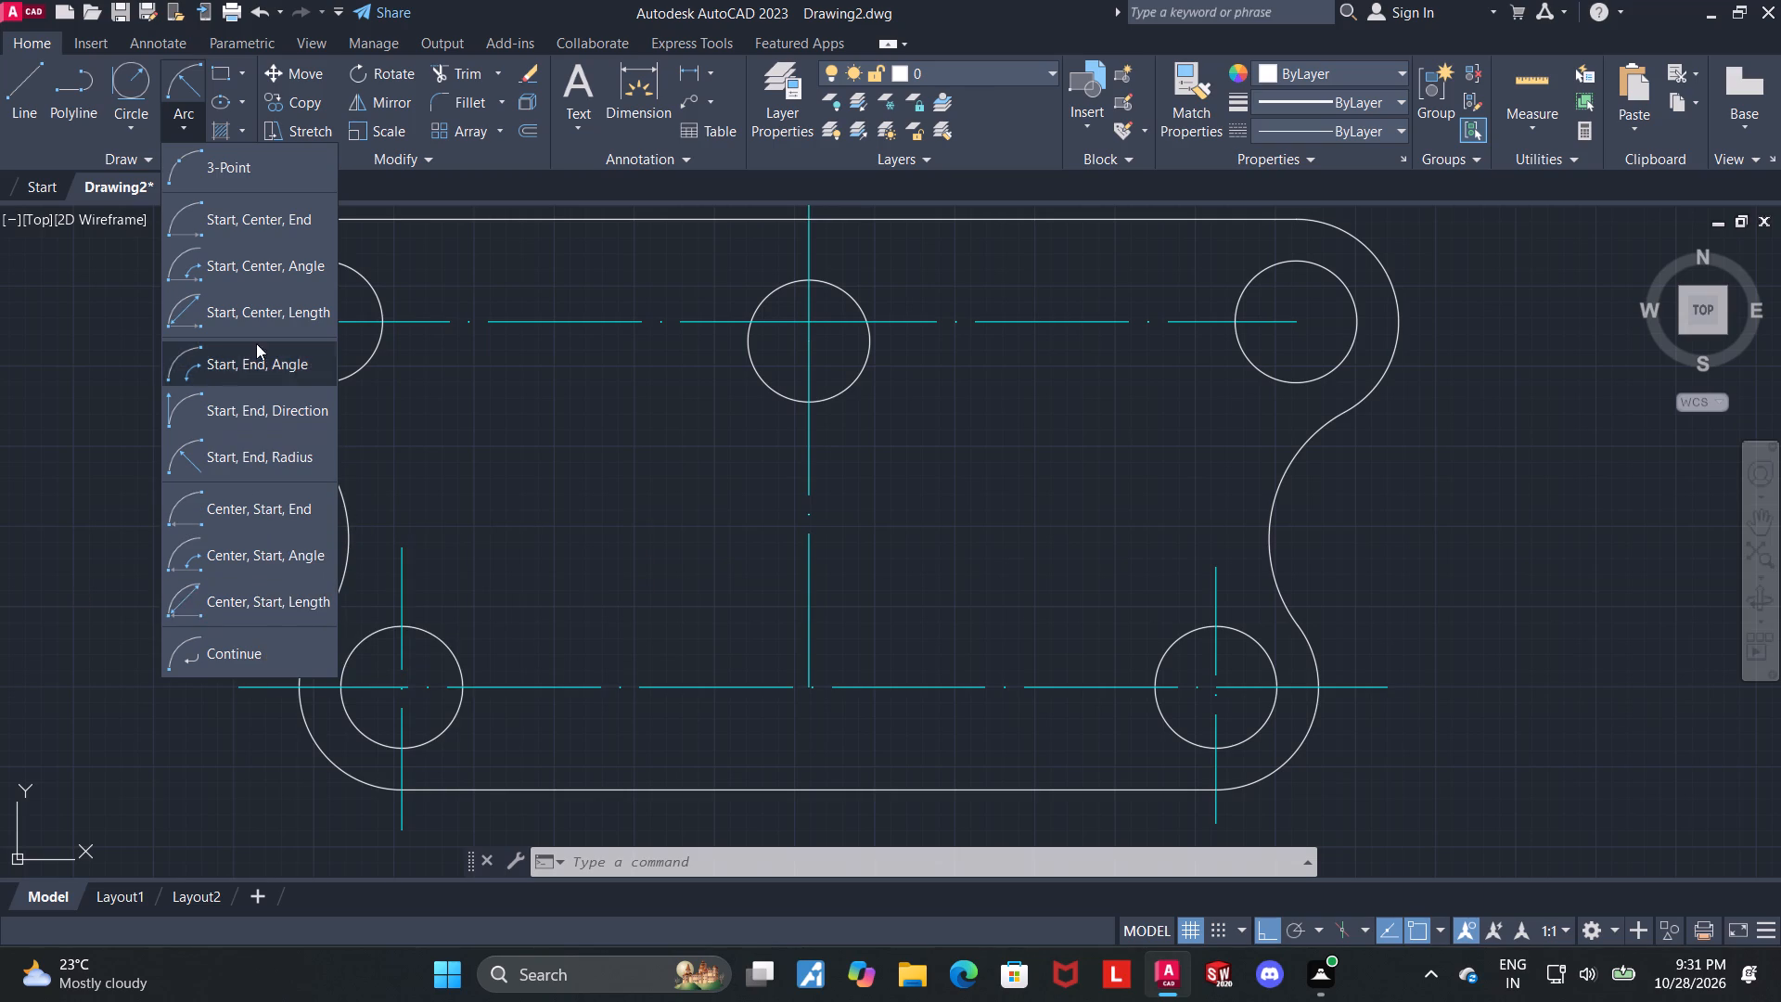
{"action": "key", "text": "Escape"}
{"action": "left_click", "coordinate": [120, 114]}
{"action": "left_click", "coordinate": [144, 161]}
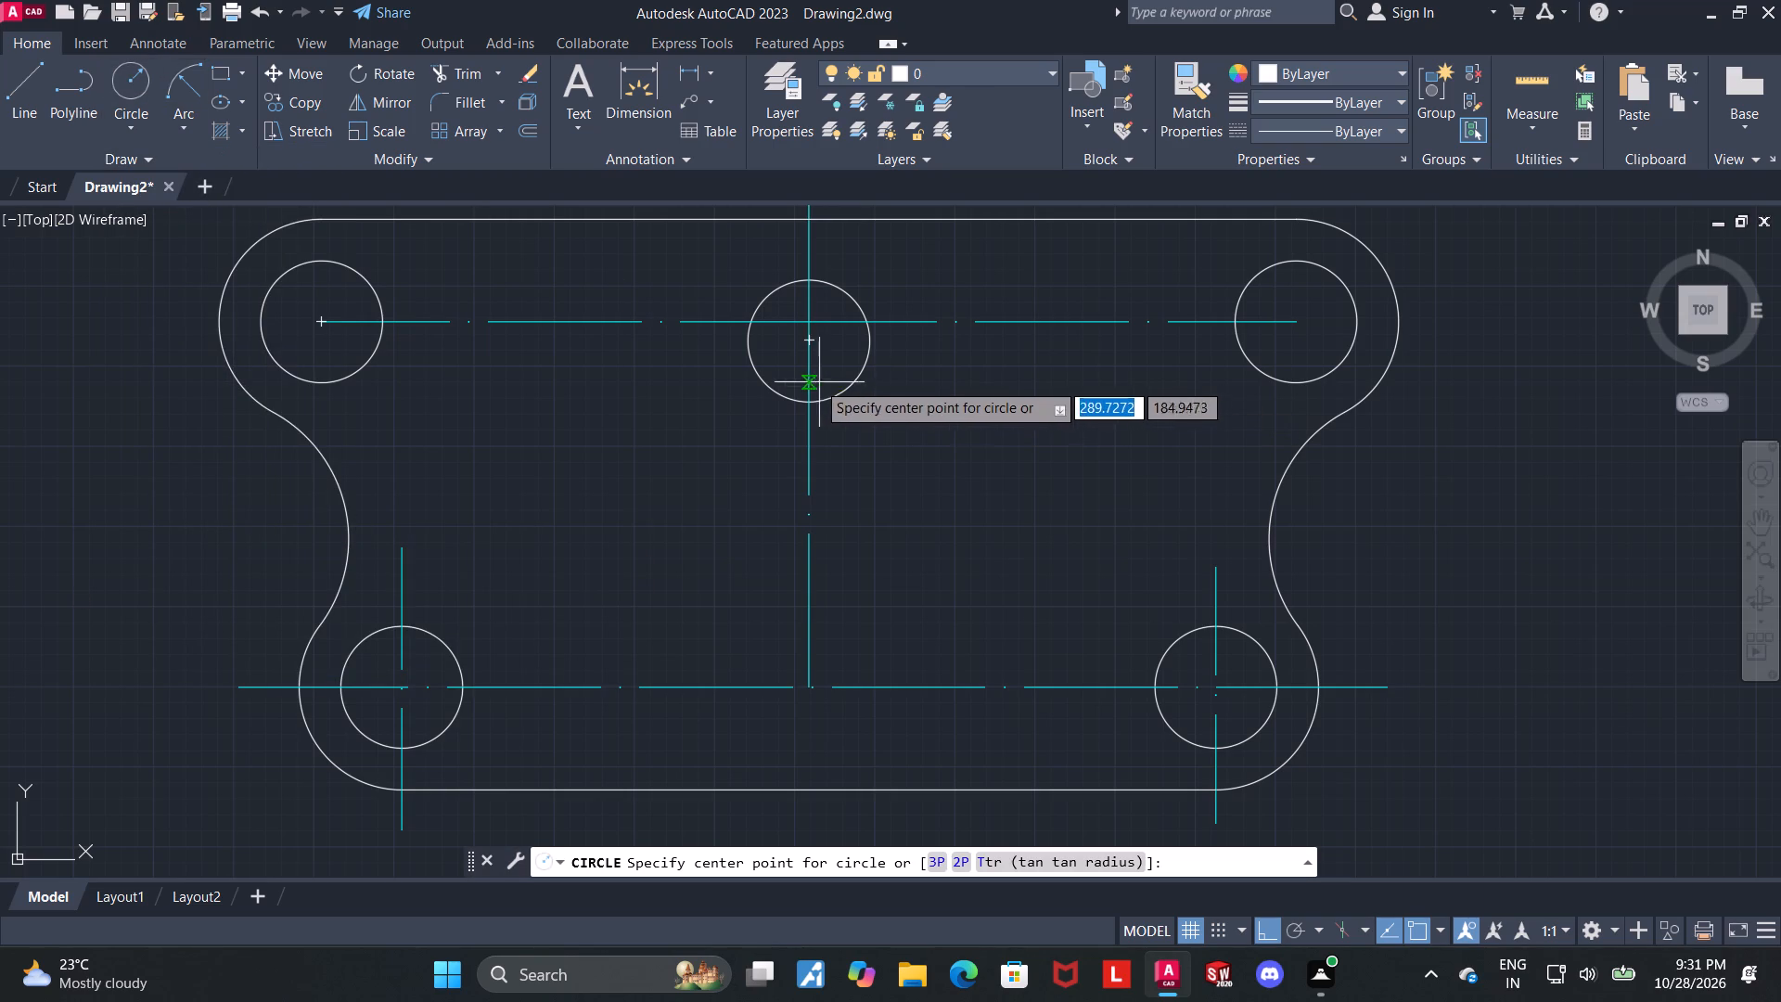
{"action": "scroll", "coordinate": [808, 365], "scroll_direction": "up", "scroll_amount": 1}
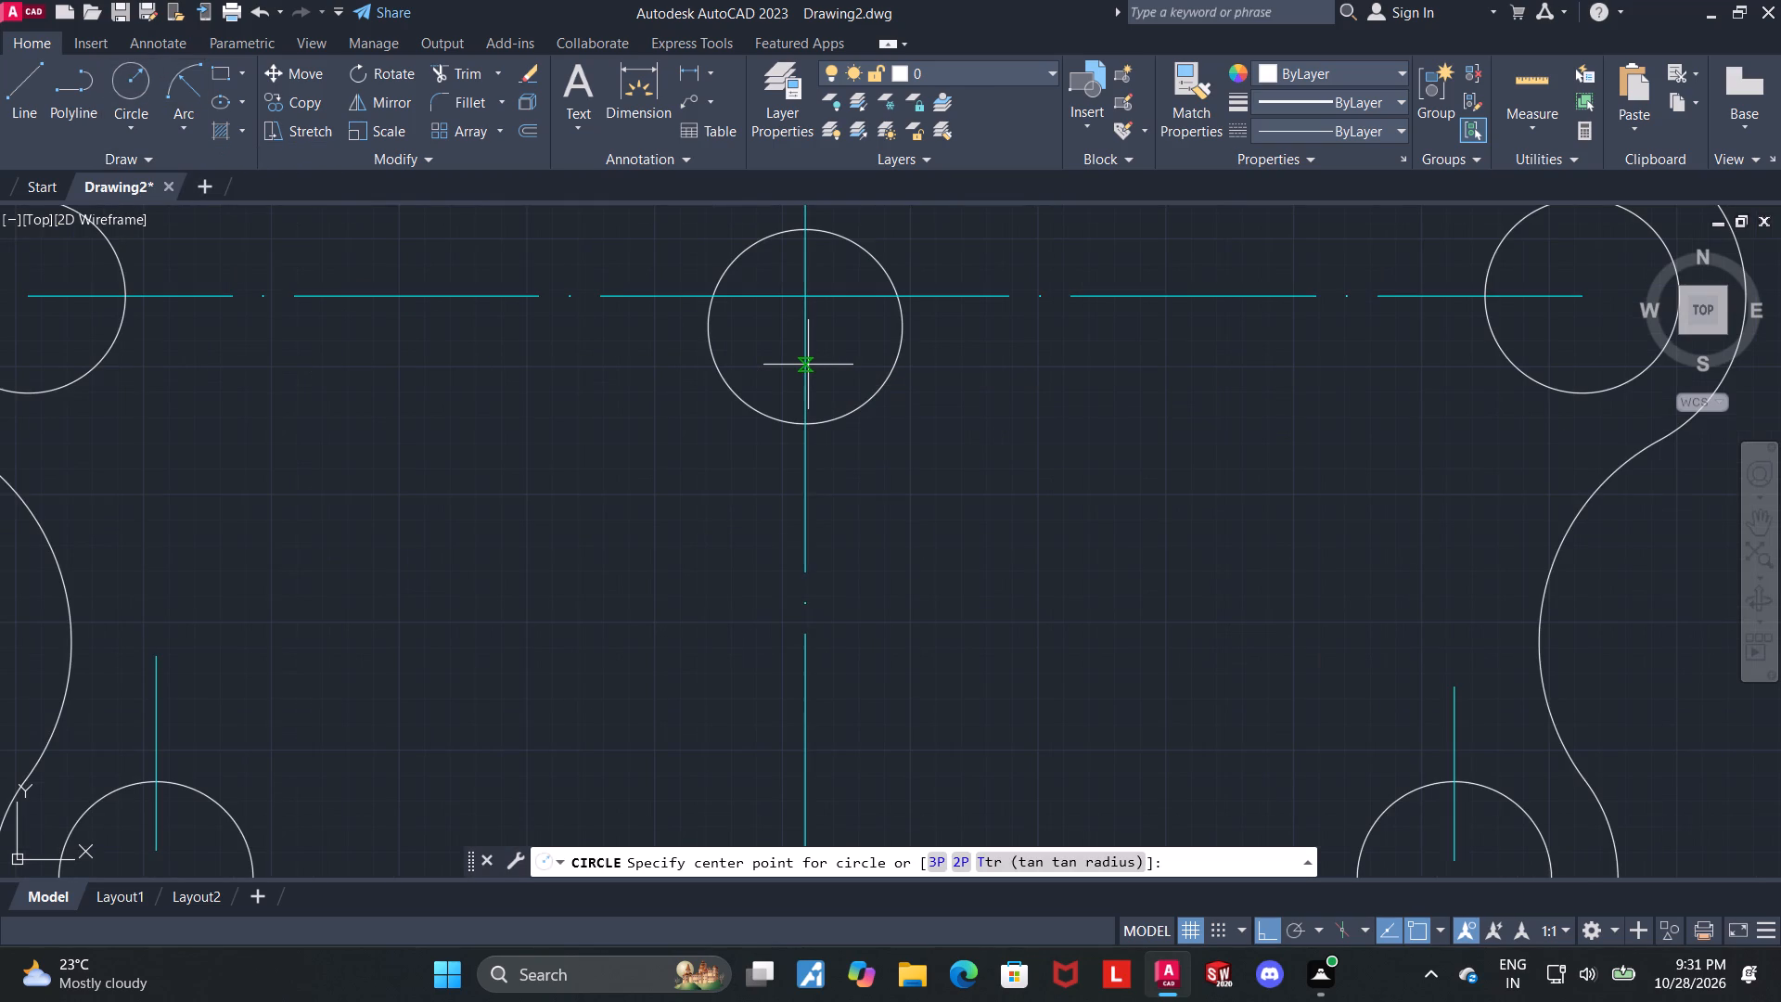
{"action": "scroll", "coordinate": [808, 365], "scroll_direction": "up", "scroll_amount": 1}
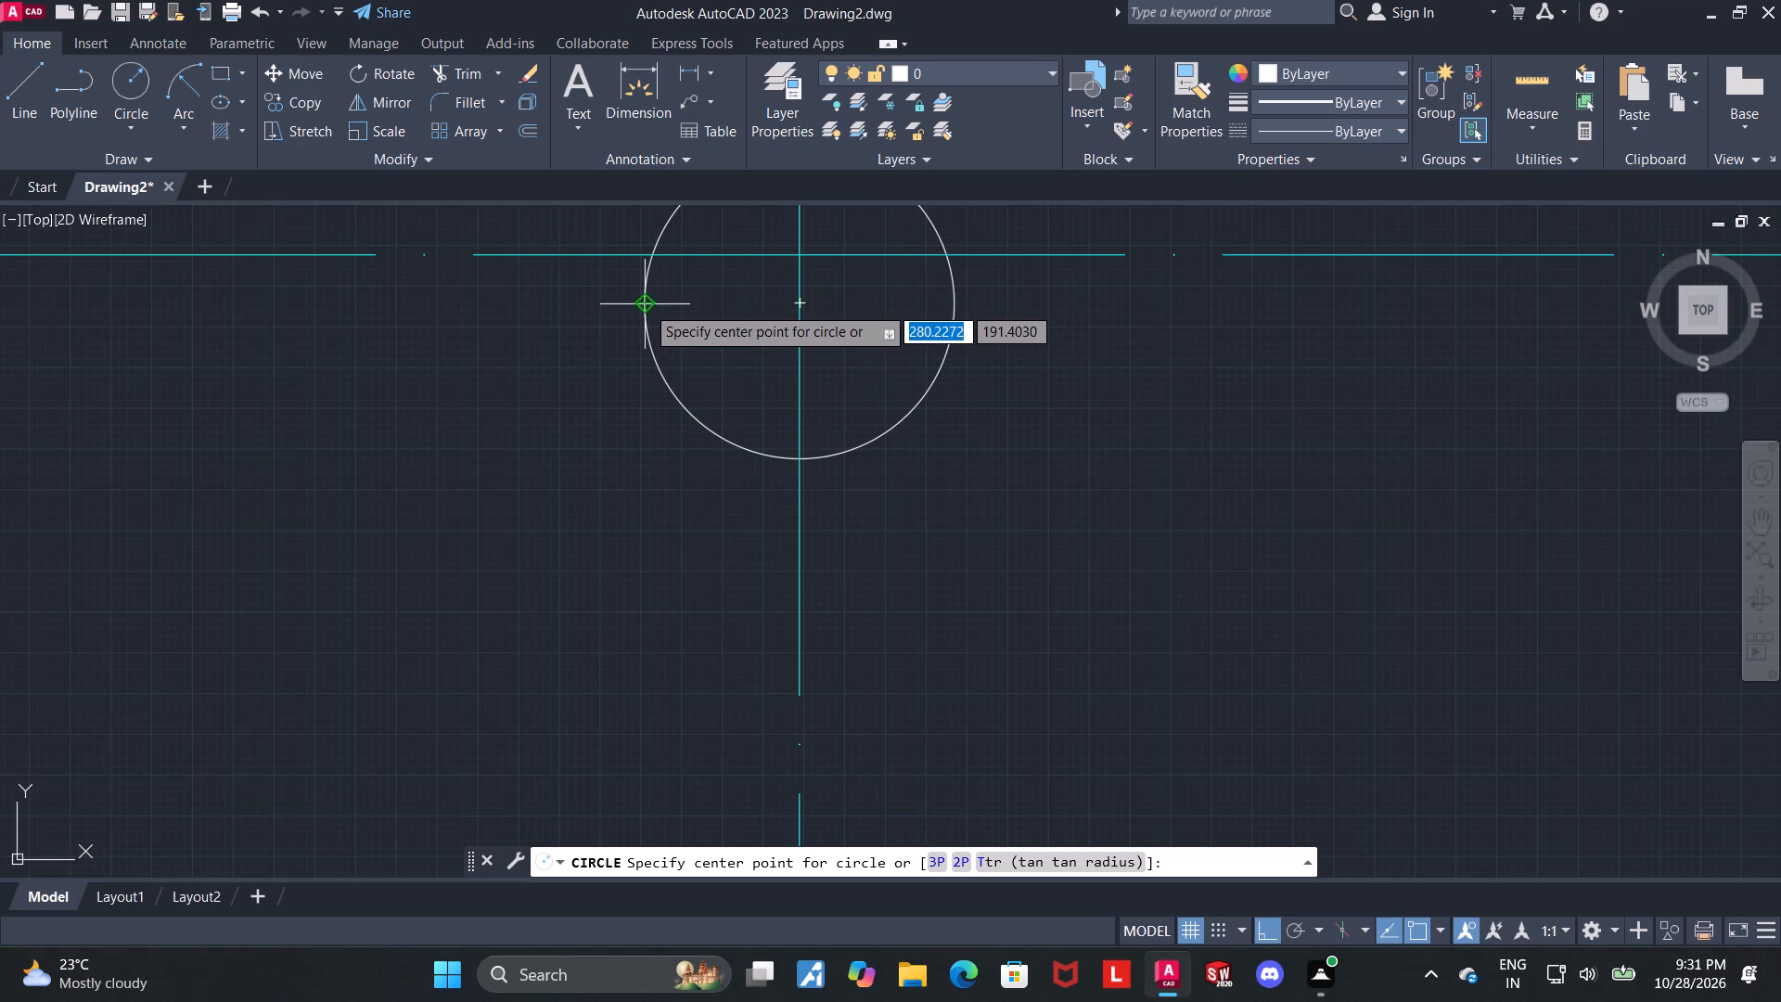
{"action": "left_click", "coordinate": [795, 301]}
{"action": "scroll", "coordinate": [795, 308], "scroll_direction": "down", "scroll_amount": 1}
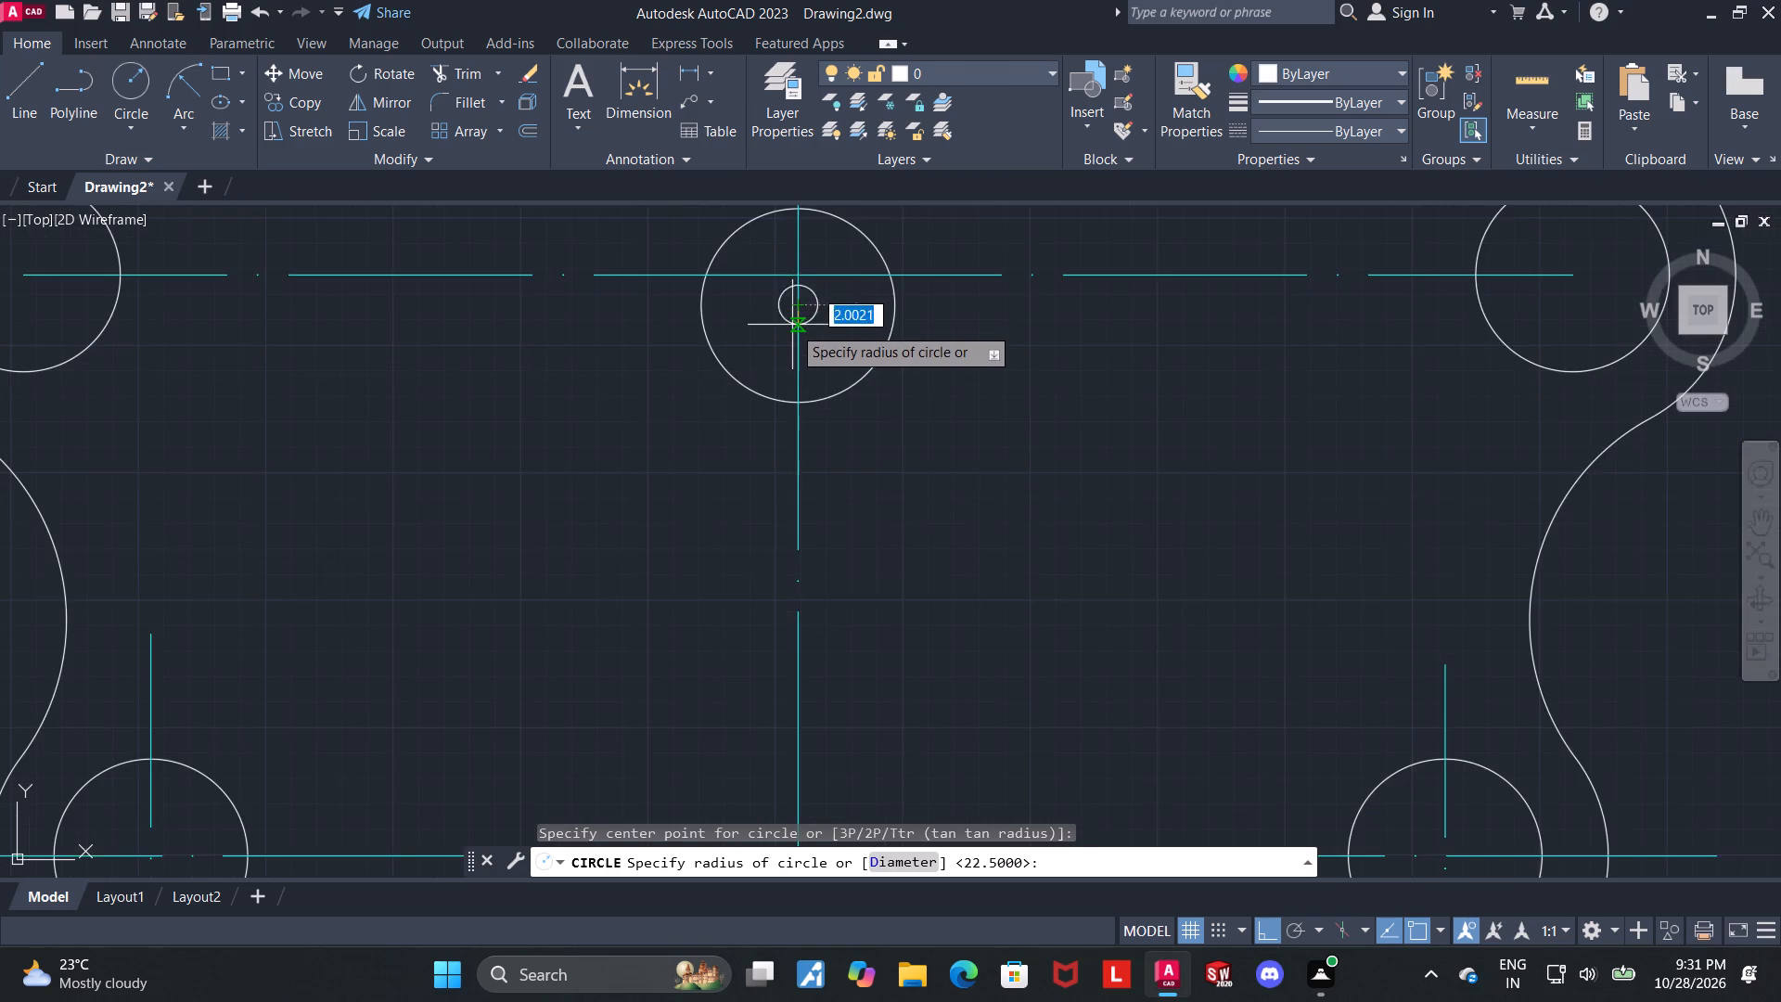
{"action": "scroll", "coordinate": [790, 336], "scroll_direction": "down", "scroll_amount": 2}
{"action": "type", "text": "63.5"}
{"action": "key", "text": "Return"}
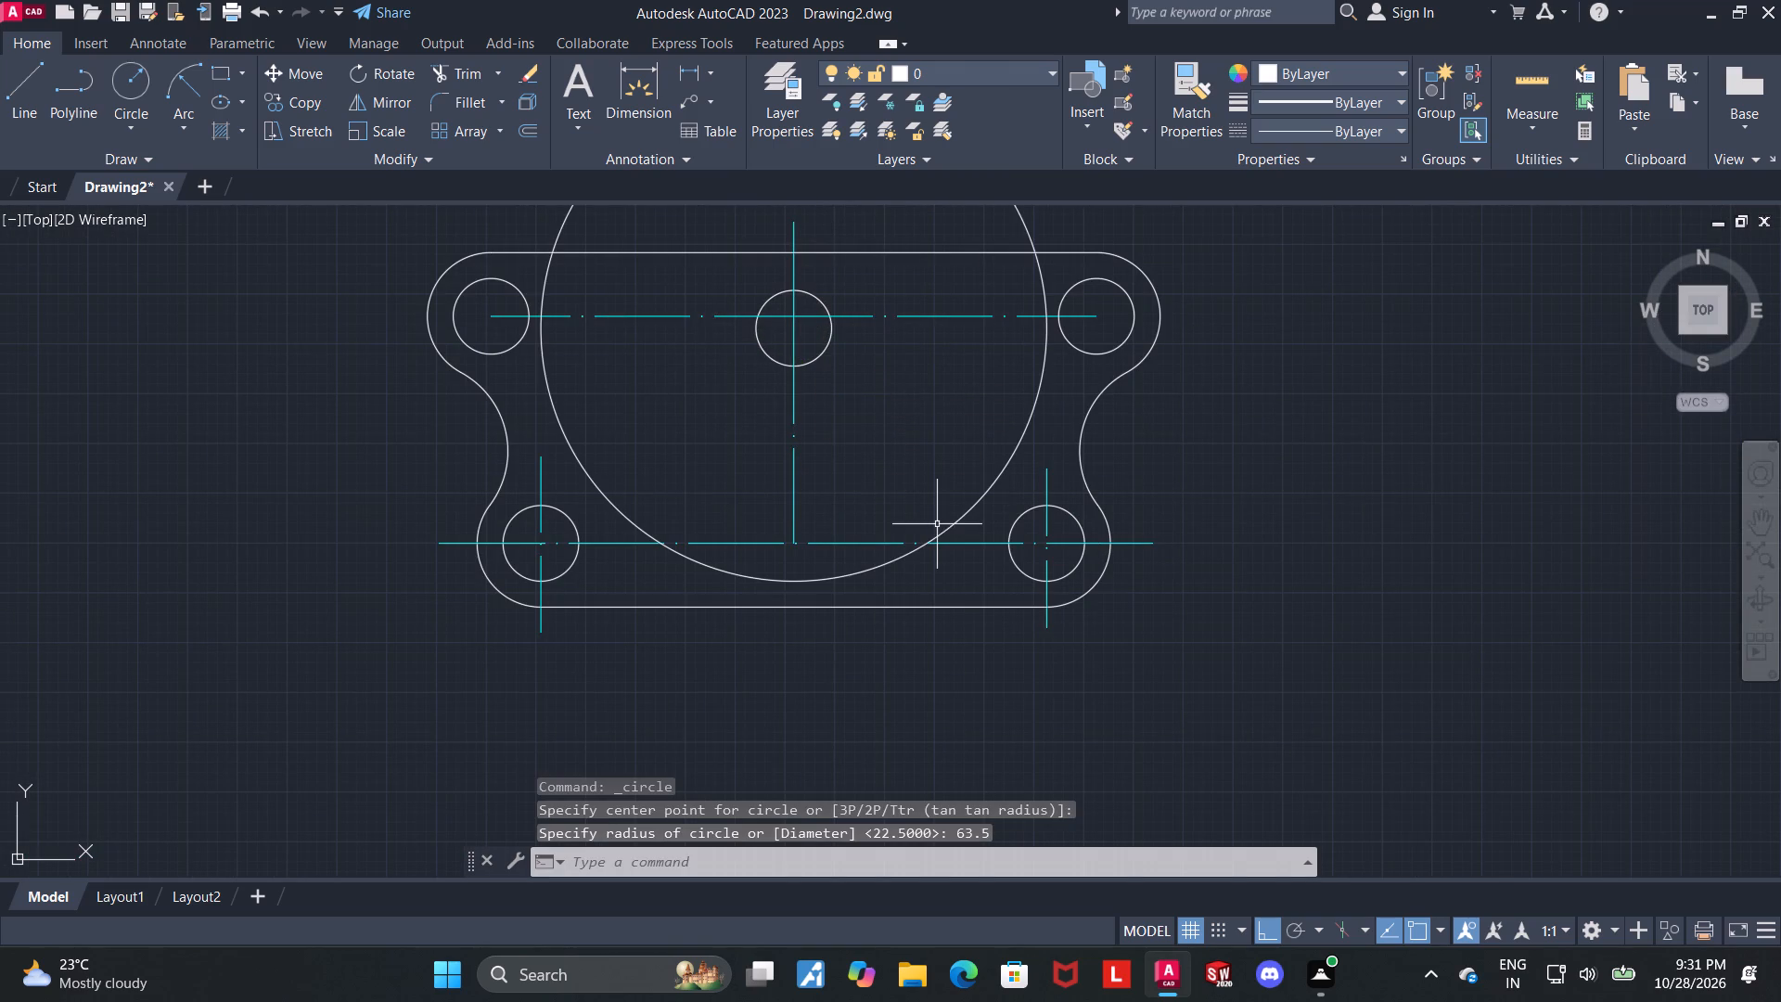
{"action": "key", "text": "Escape"}
Trim off the part of the 63.5-radius circle that extends above the plate's top line.
{"action": "middle_click_drag", "start_coordinate": [867, 452], "coordinate": [797, 627]}
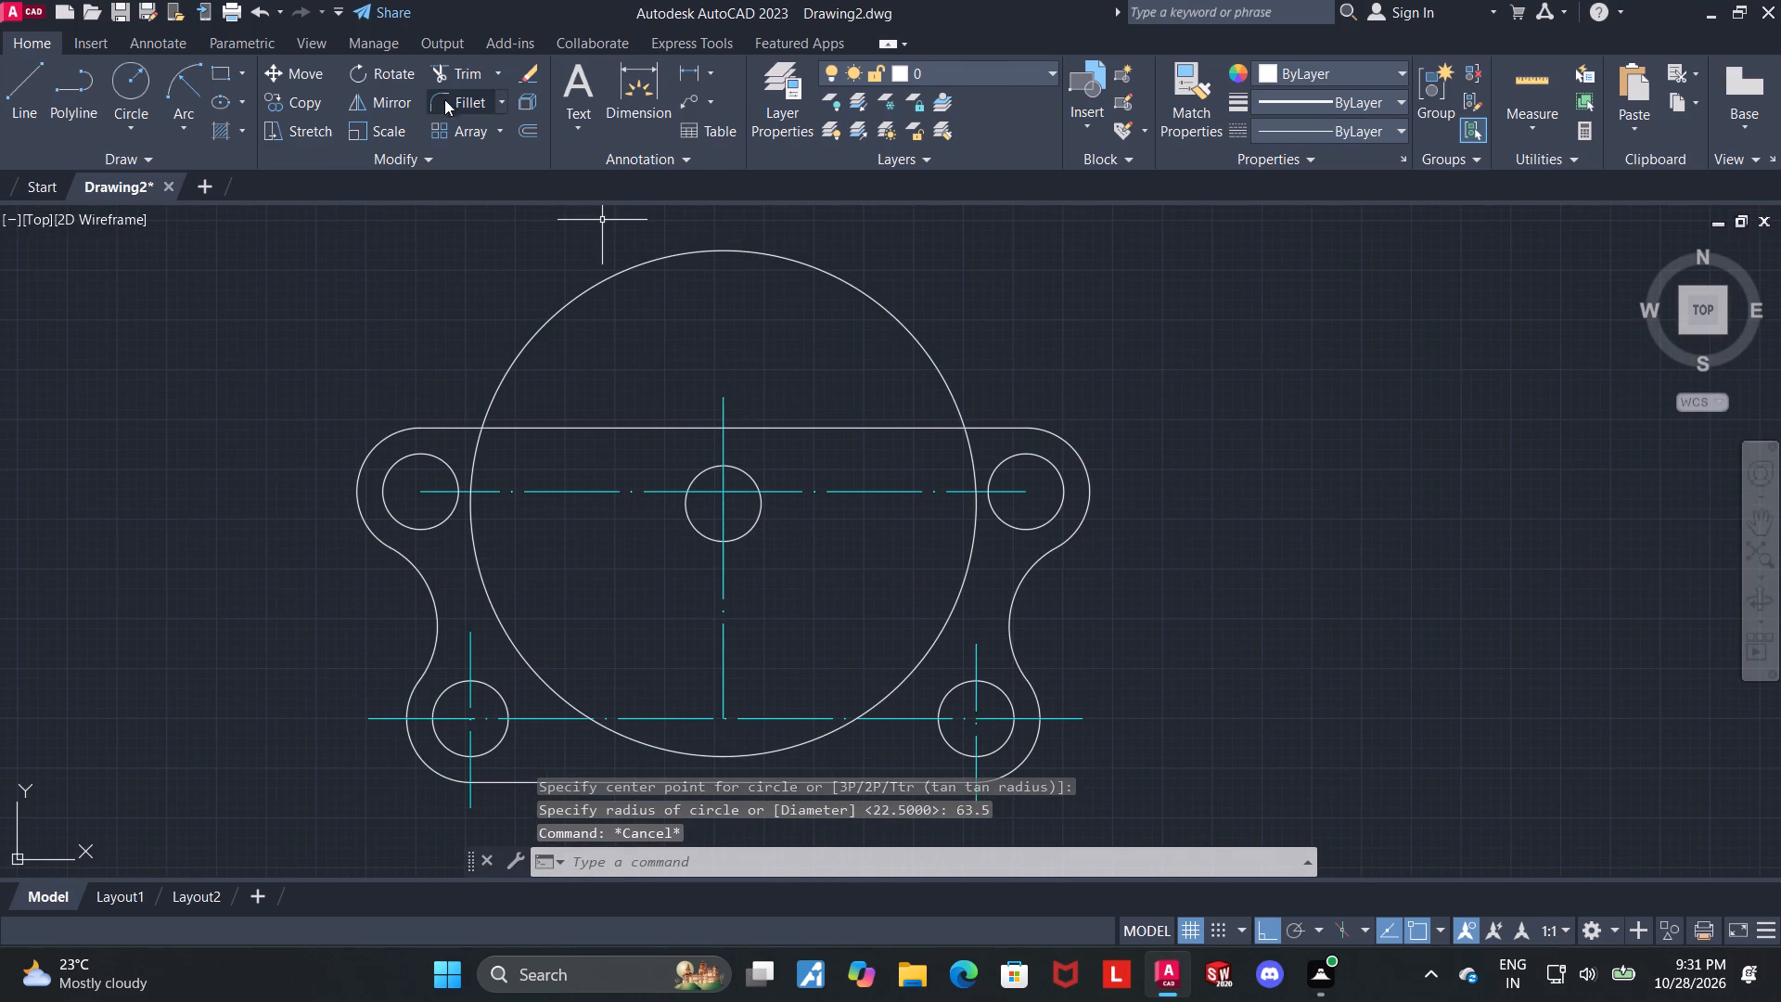
{"action": "left_click", "coordinate": [433, 70]}
{"action": "left_click_drag", "start_coordinate": [612, 287], "coordinate": [589, 215]}
{"action": "key", "text": "Escape"}
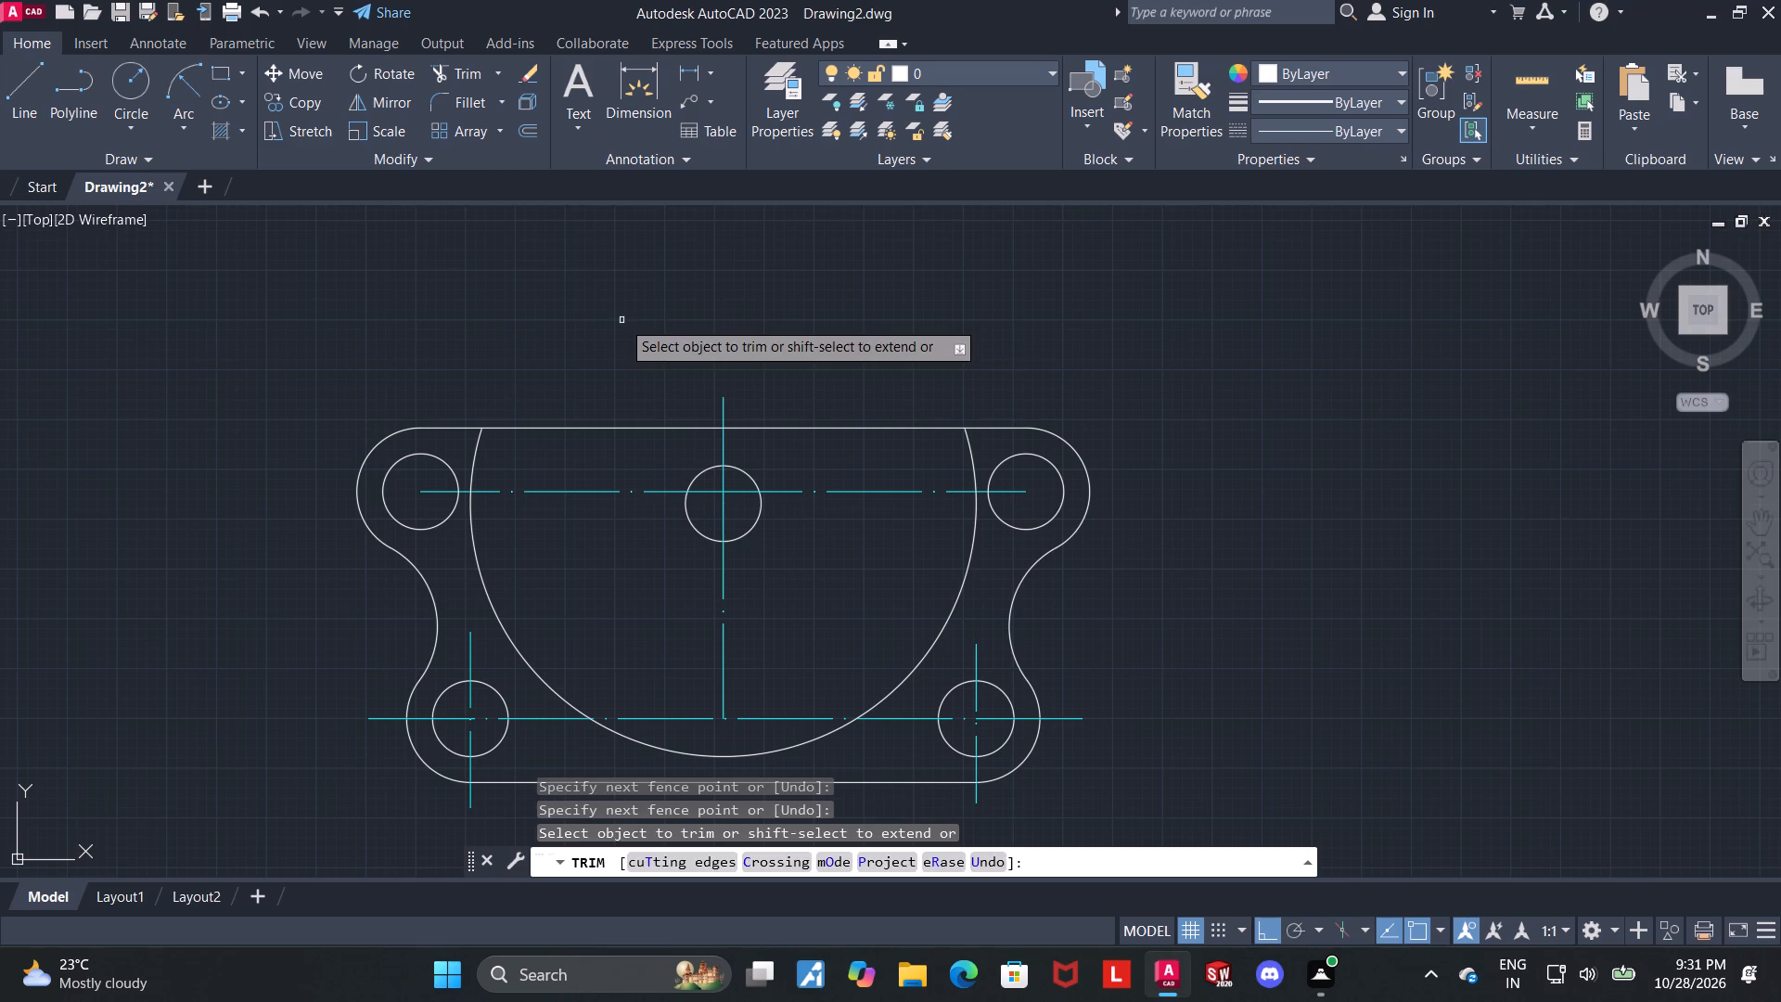
Draw a line about 70 long from the middle bore's centre towards the lower right, 30° below horizontal, with Ortho off.
{"action": "middle_click_drag", "start_coordinate": [688, 507], "coordinate": [681, 457]}
{"action": "middle_click_drag", "start_coordinate": [658, 558], "coordinate": [656, 476]}
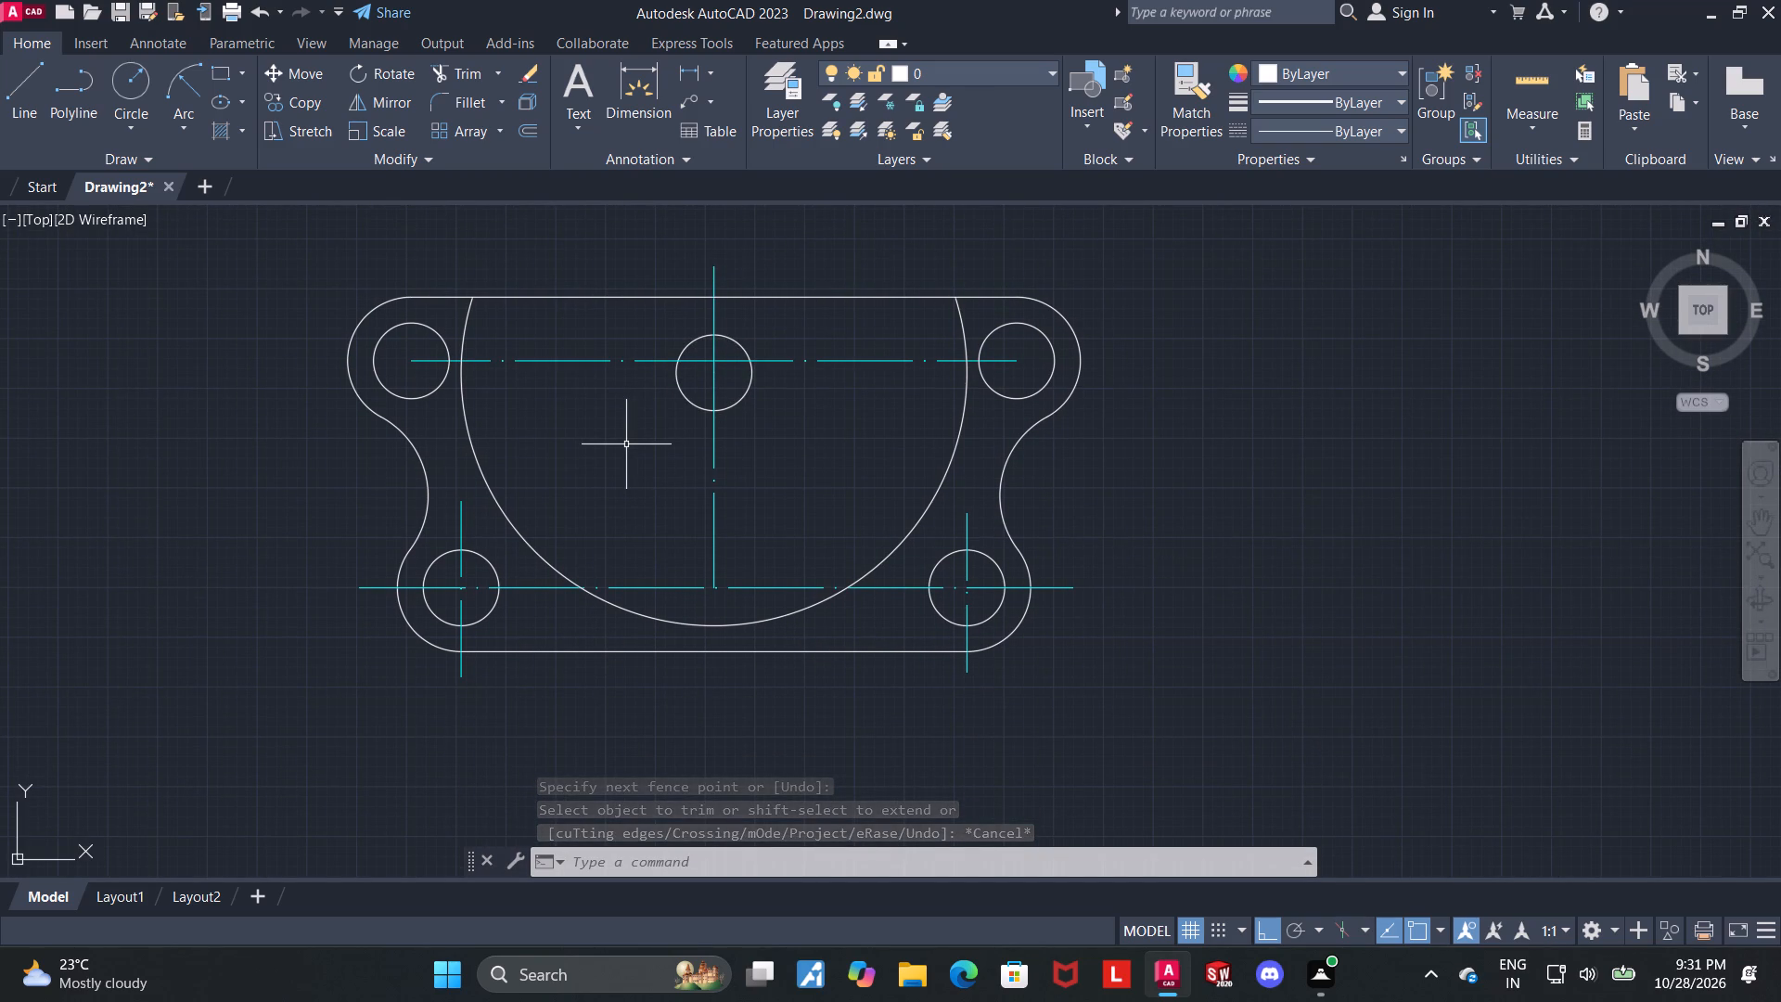
{"action": "left_click", "coordinate": [29, 86]}
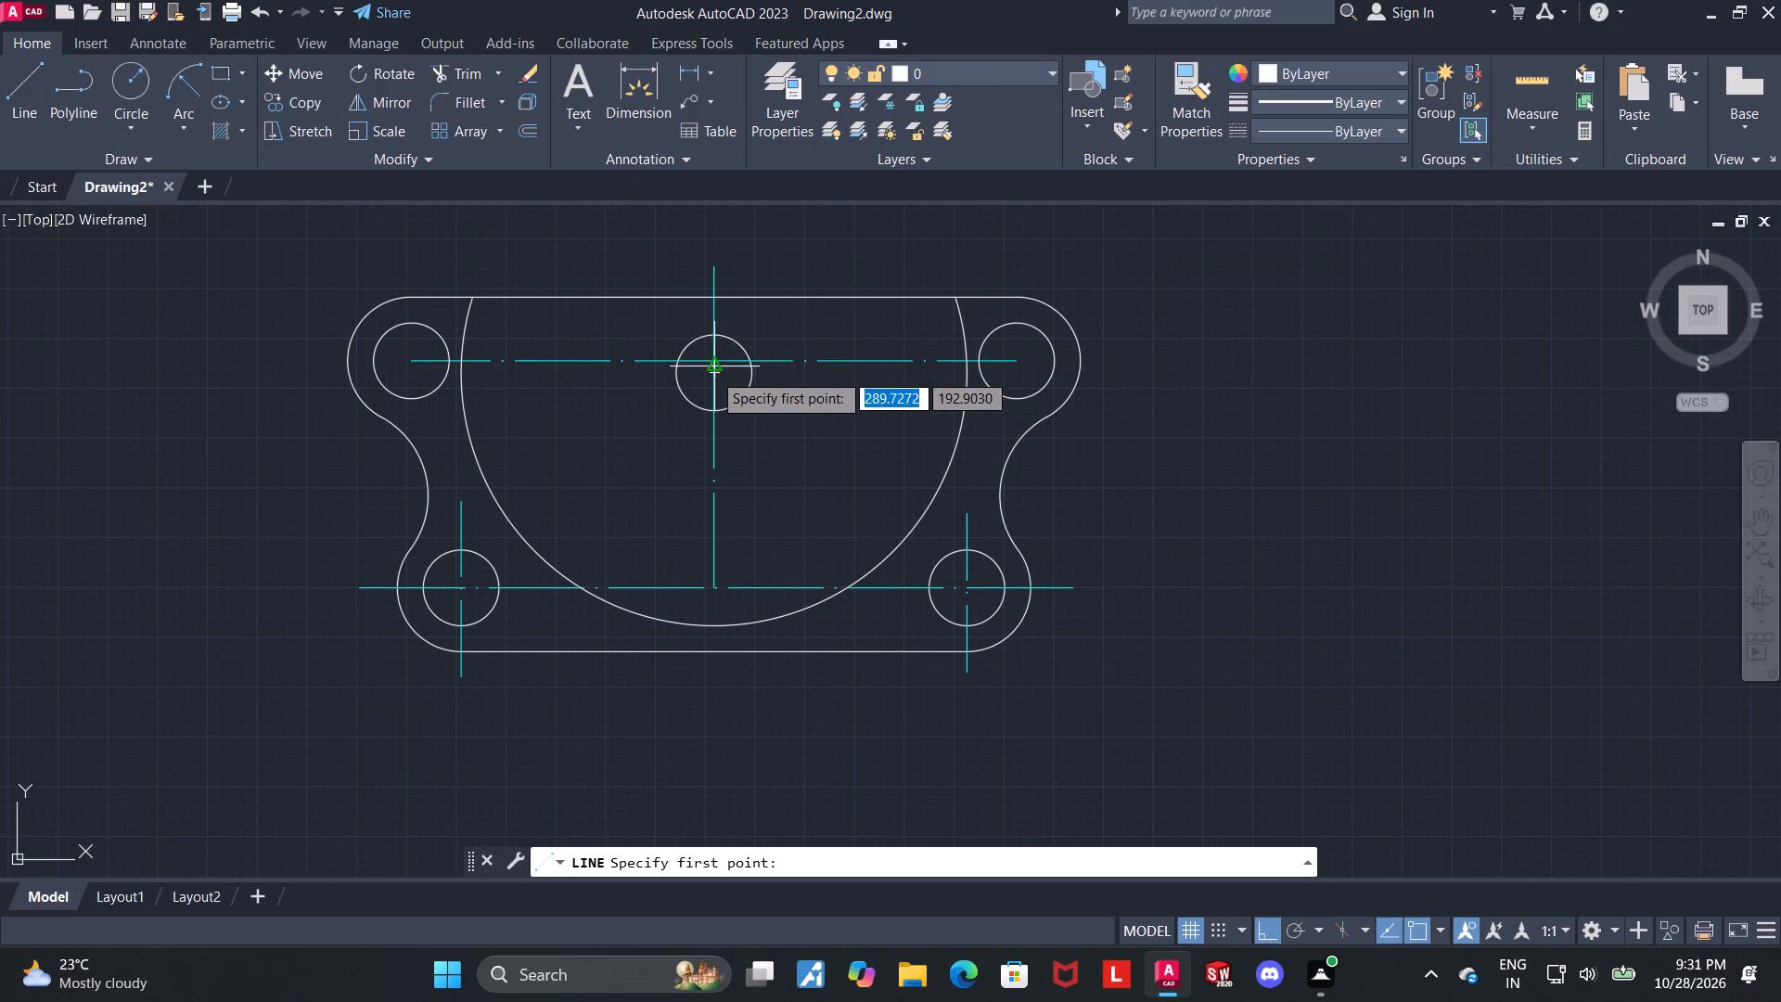
{"action": "scroll", "coordinate": [712, 372], "scroll_direction": "up", "scroll_amount": 3}
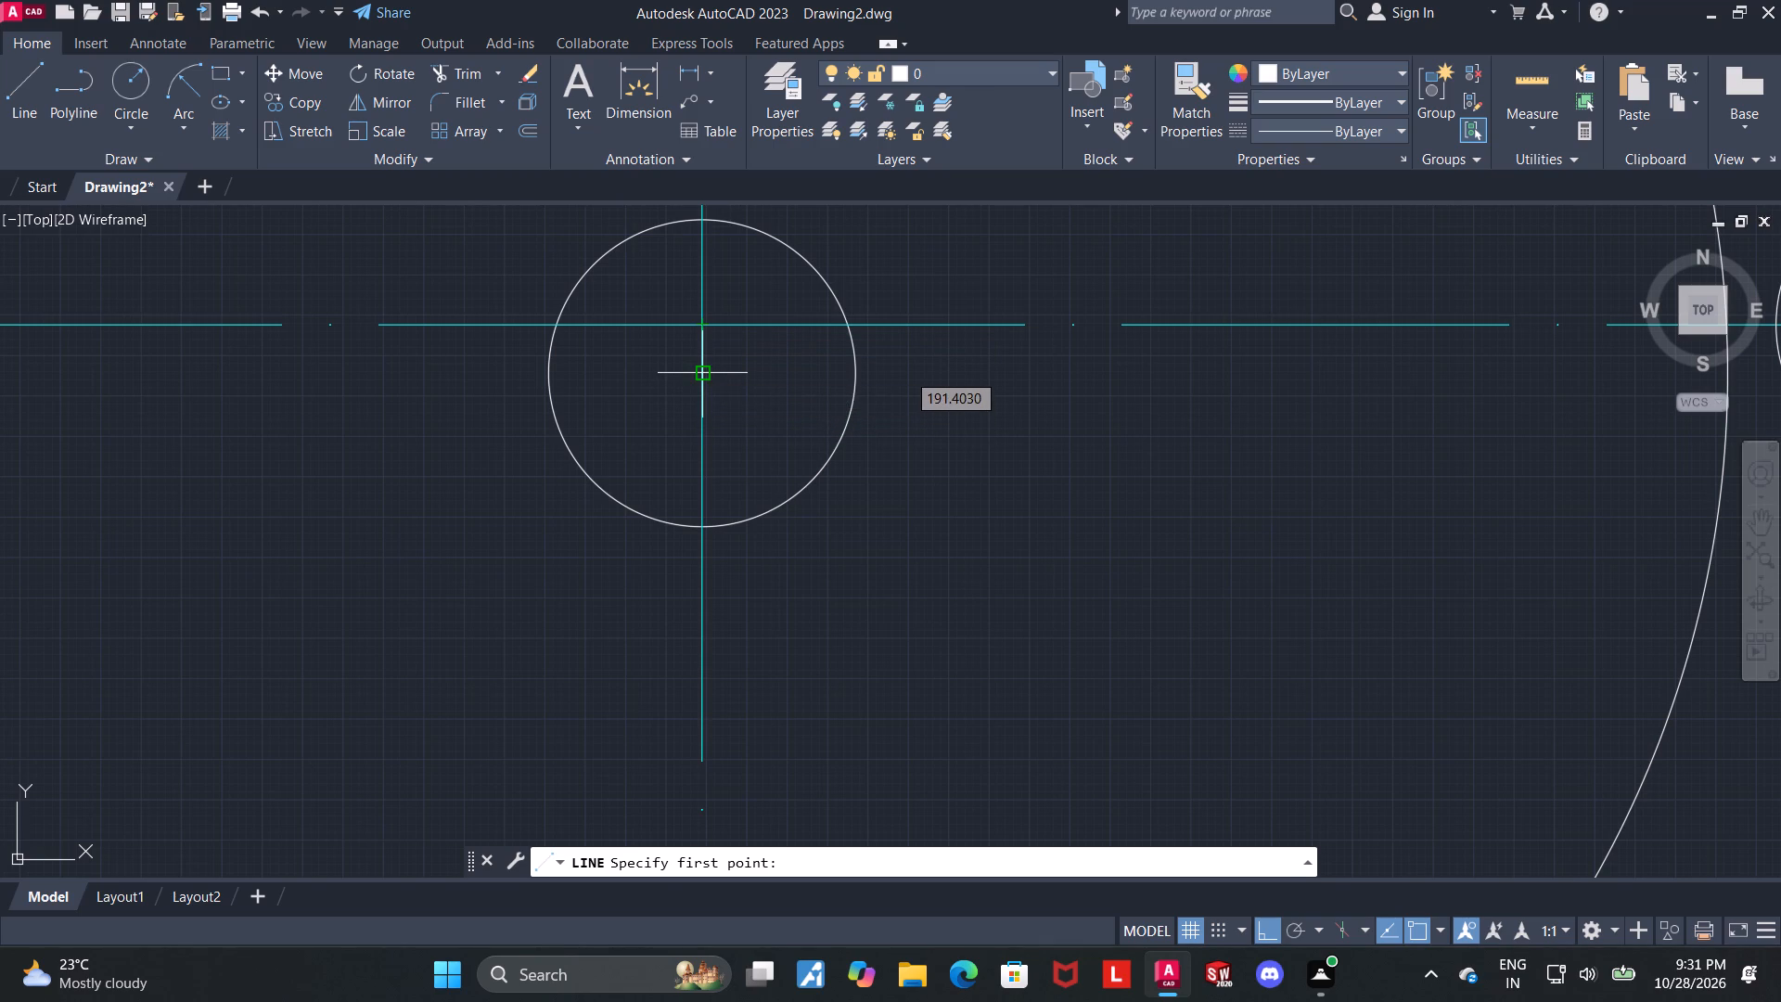
{"action": "left_click", "coordinate": [701, 372]}
{"action": "scroll", "coordinate": [701, 372], "scroll_direction": "down", "scroll_amount": 4}
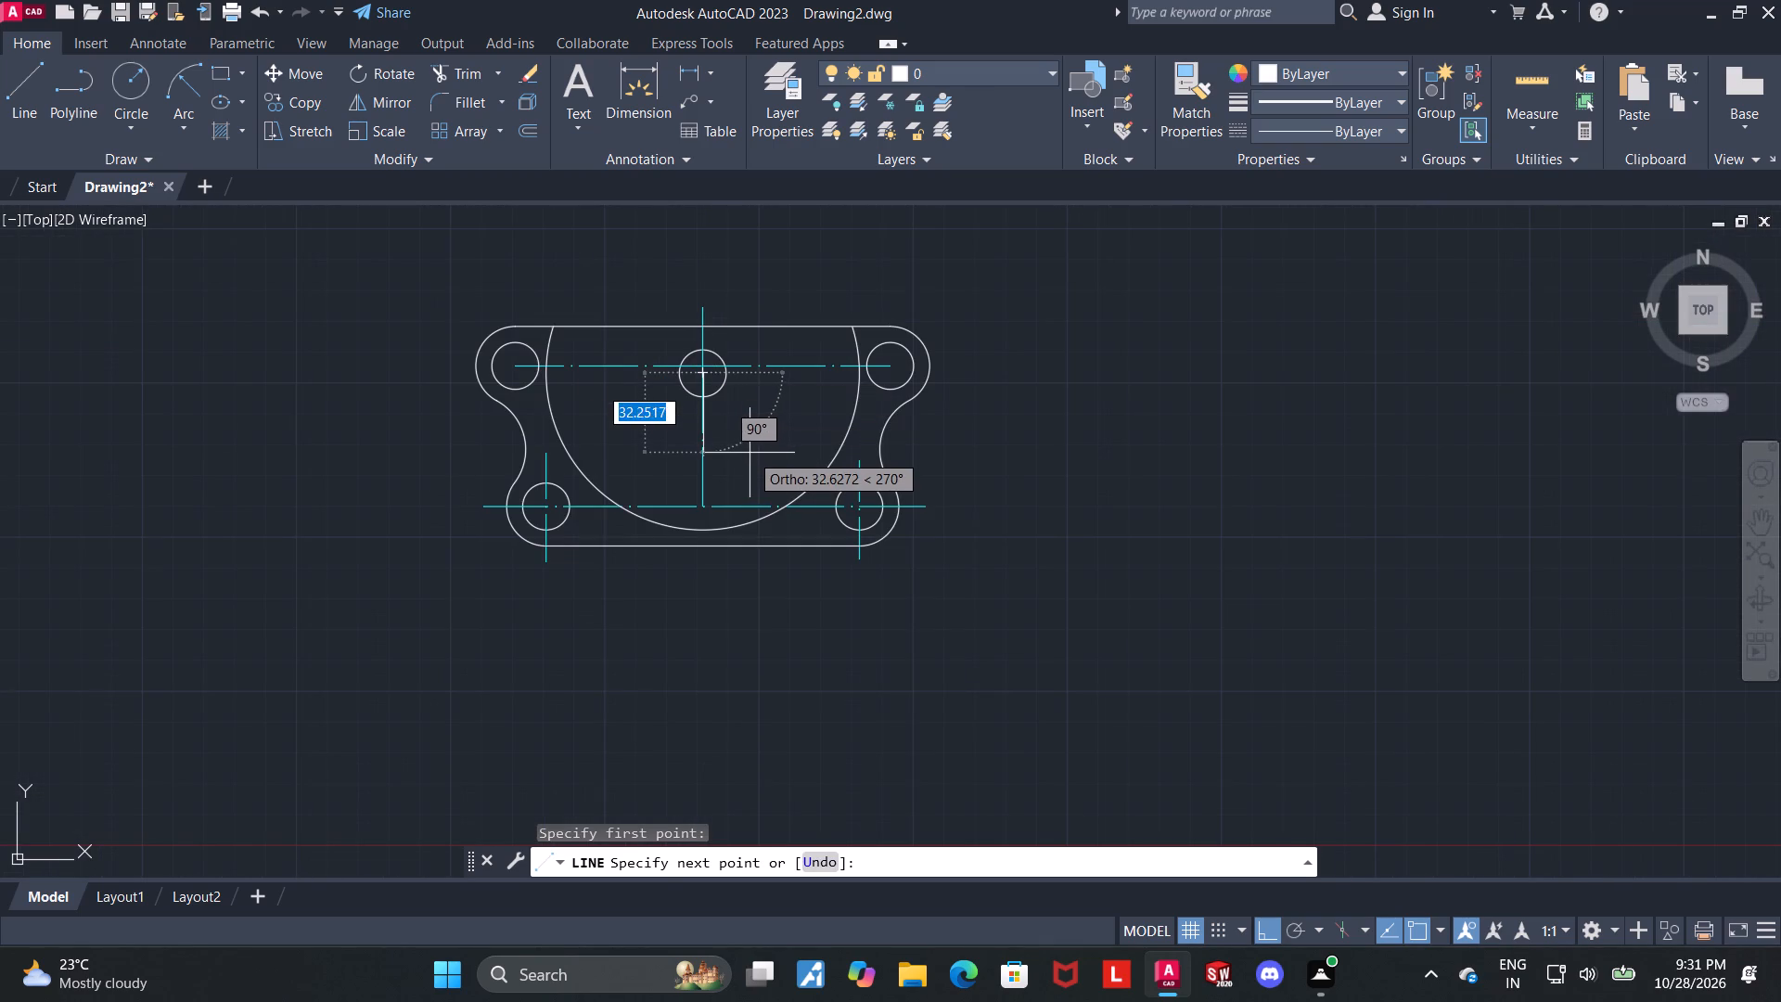
{"action": "scroll", "coordinate": [750, 453], "scroll_direction": "up", "scroll_amount": 1}
{"action": "key", "text": "F8"}
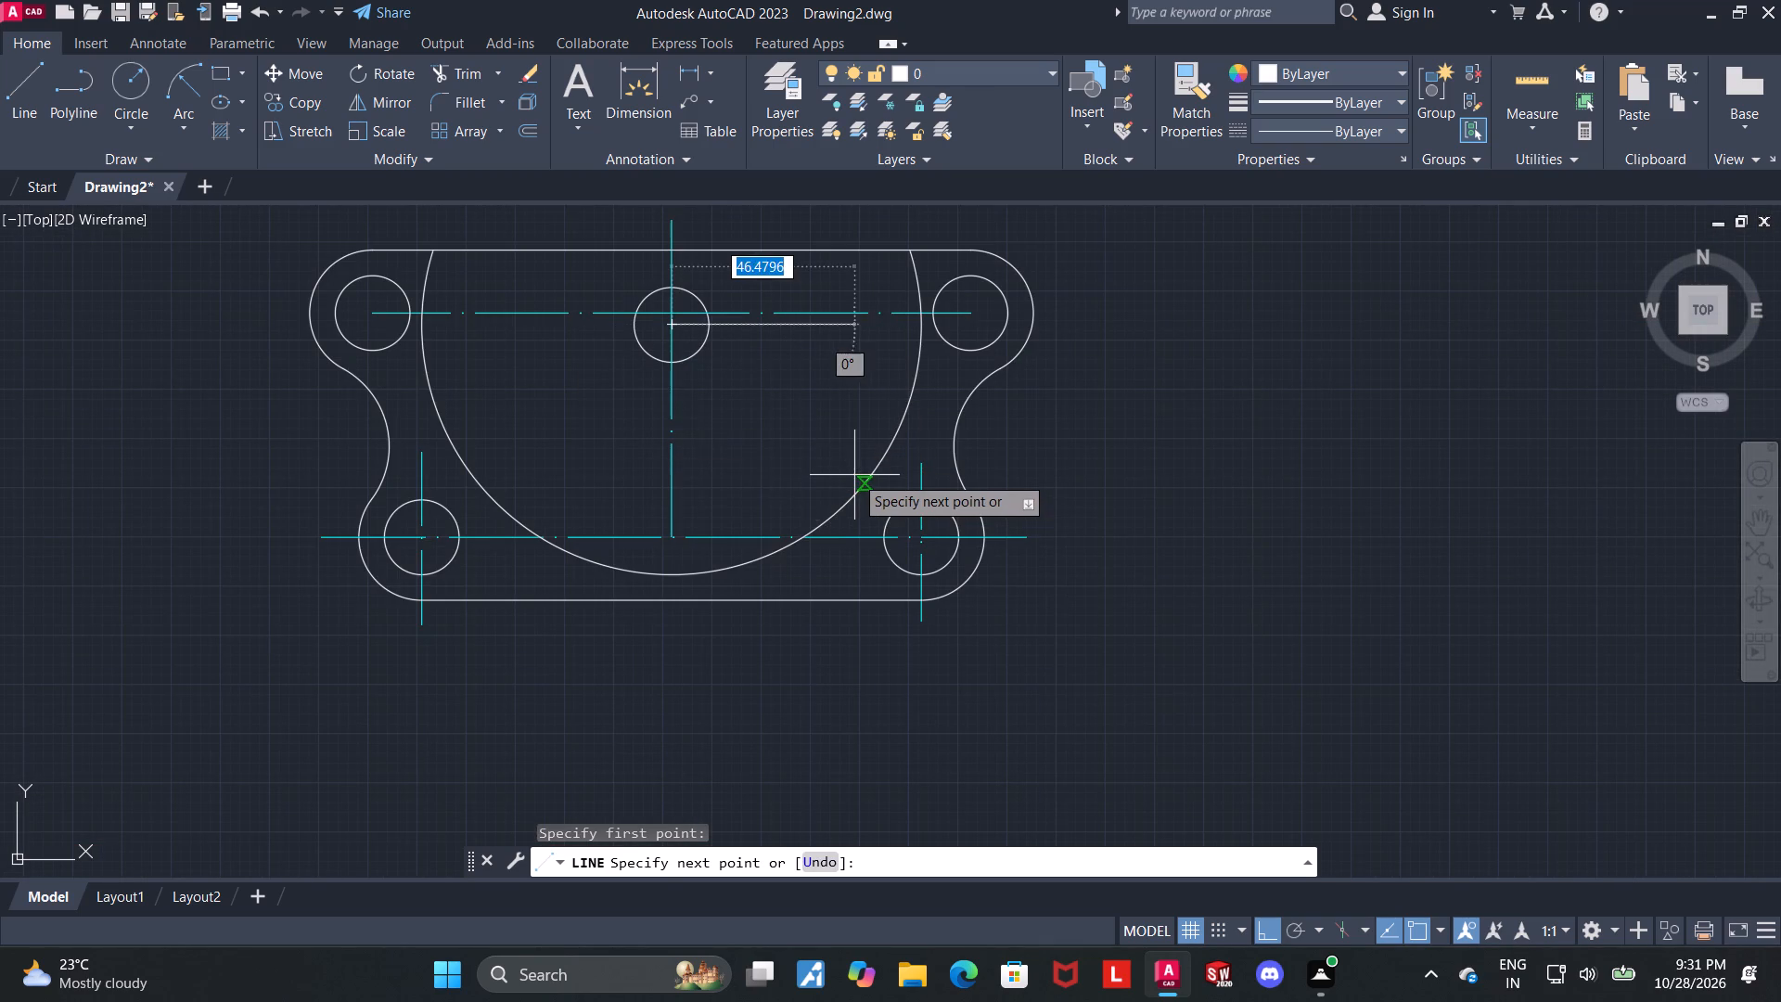
{"action": "key", "text": "Tab"}
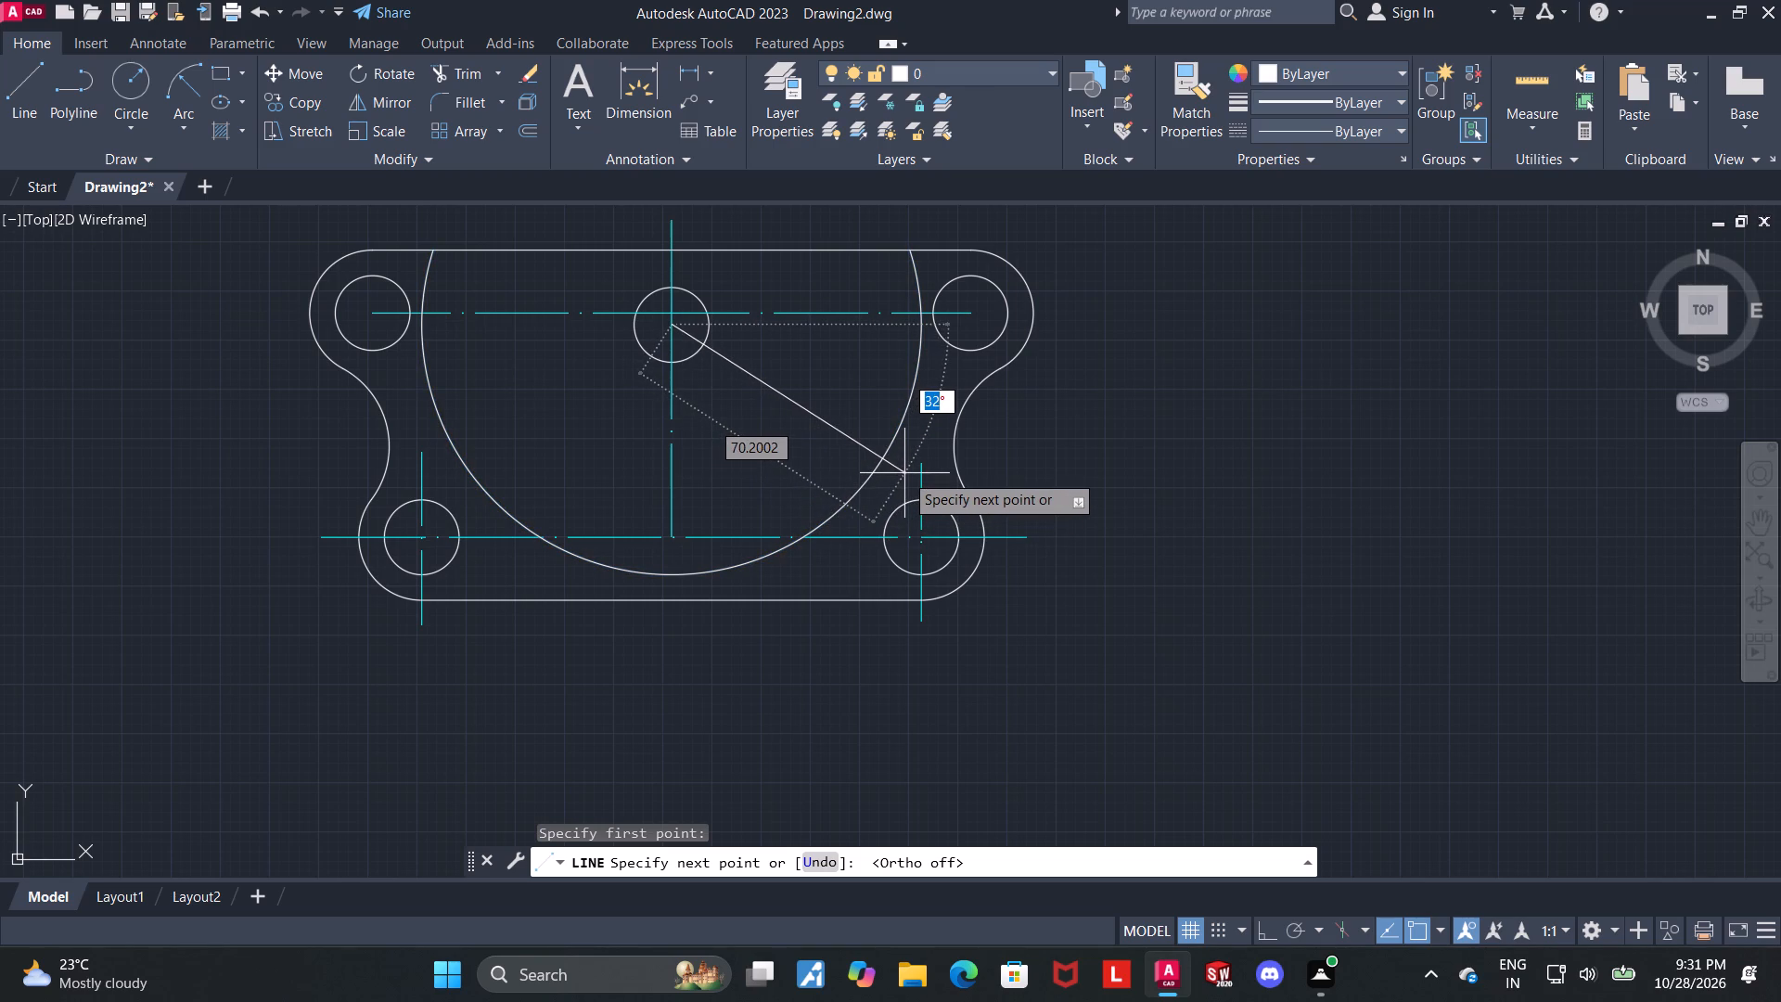
{"action": "type", "text": "30"}
{"action": "key", "text": "Return"}
{"action": "key", "text": "Escape"}
{"action": "key", "text": "Escape"}
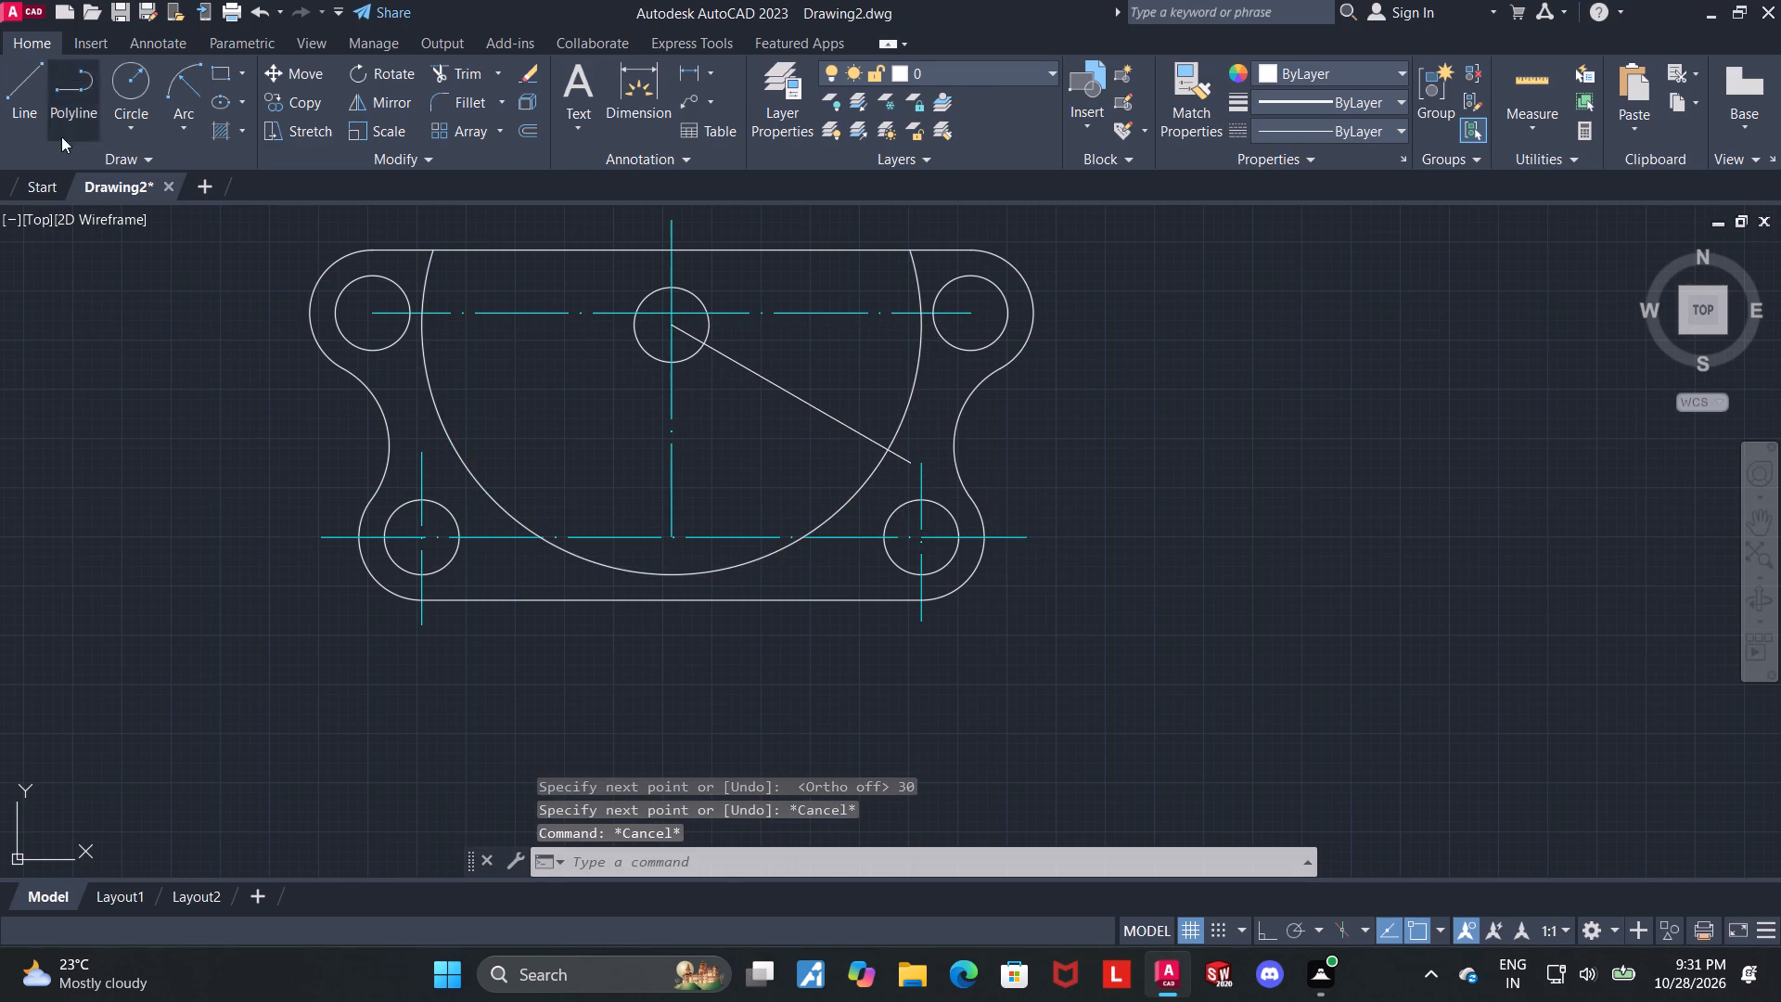
Draw a second line about 71 long from the middle bore's centre towards the lower left at an angle of 150°.
{"action": "left_click", "coordinate": [24, 80]}
{"action": "scroll", "coordinate": [638, 337], "scroll_direction": "up", "scroll_amount": 3}
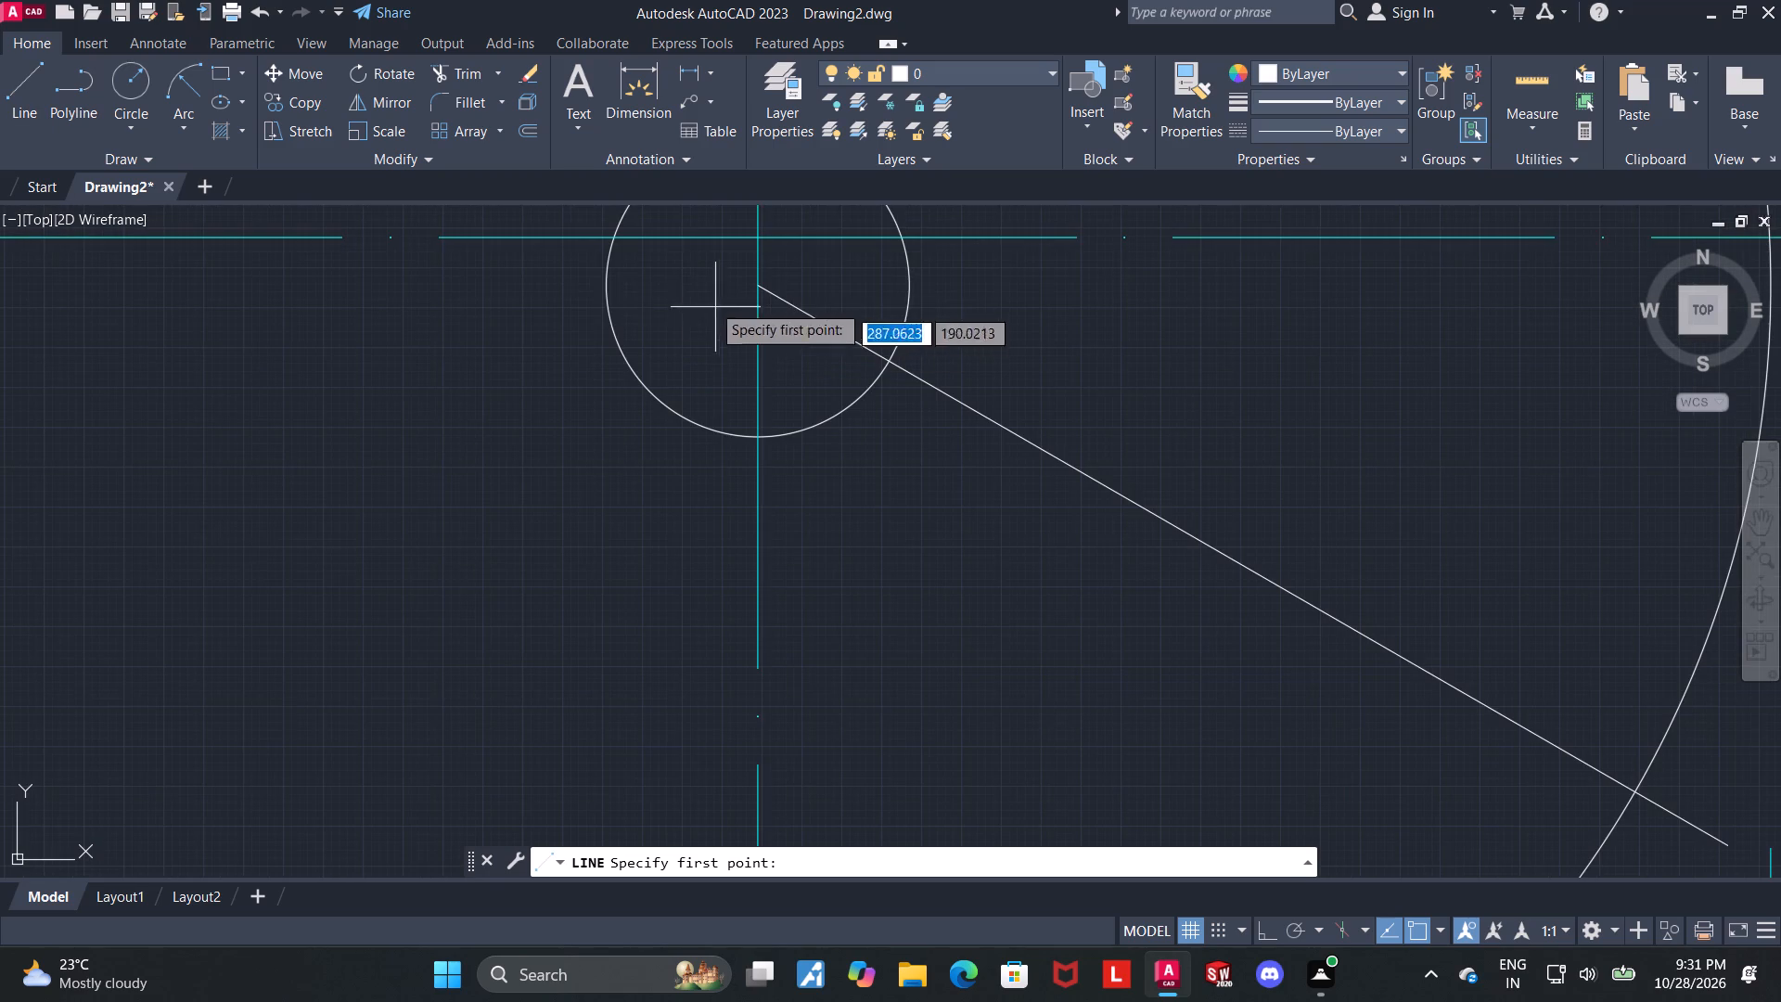
{"action": "left_click", "coordinate": [760, 285]}
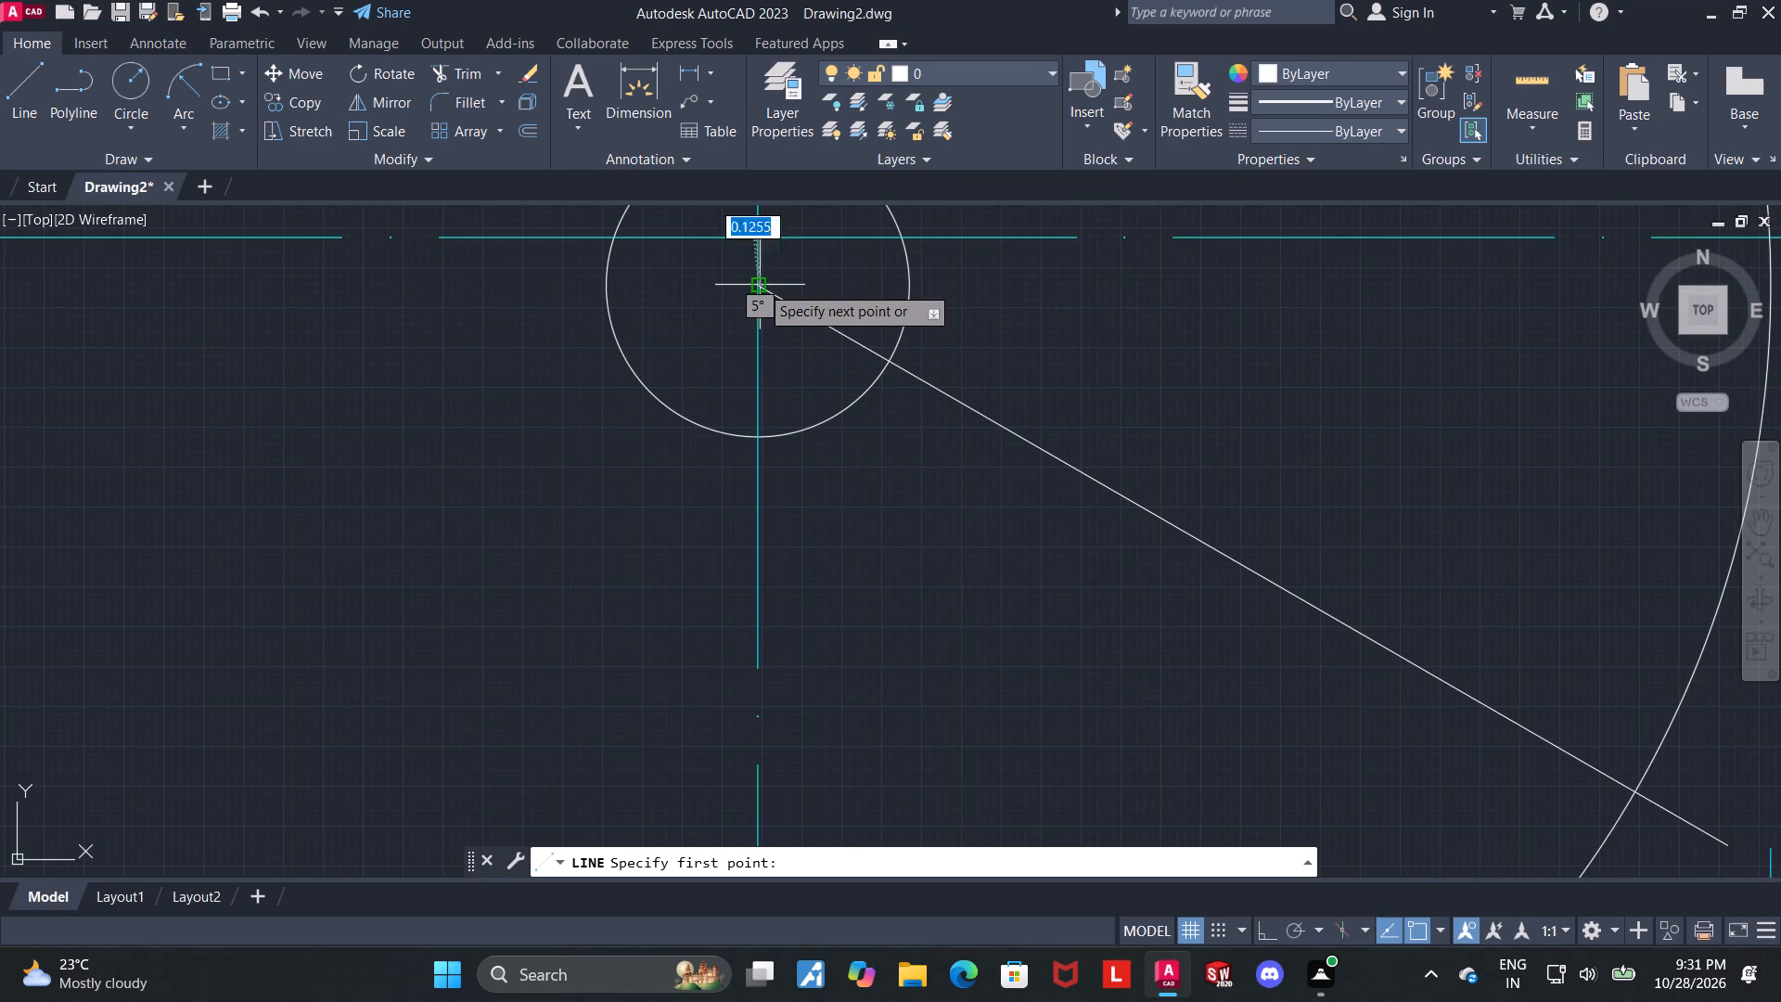
{"action": "scroll", "coordinate": [758, 316], "scroll_direction": "down", "scroll_amount": 3}
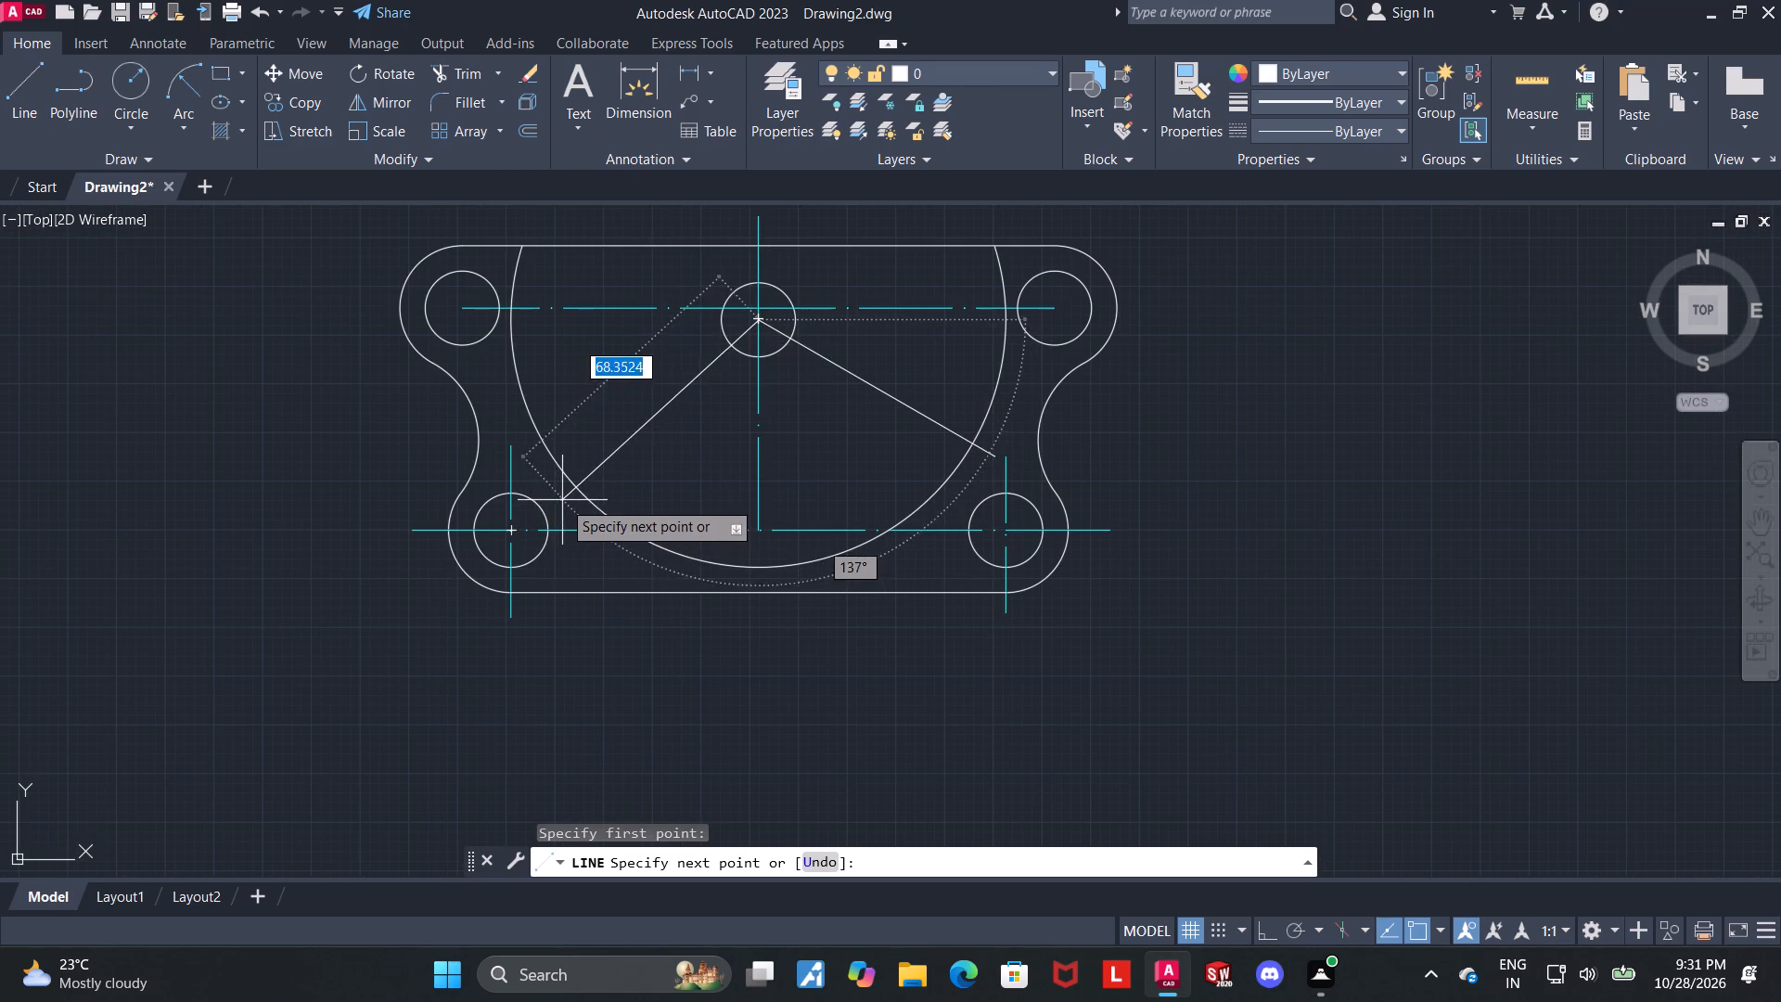
{"action": "key", "text": "Tab"}
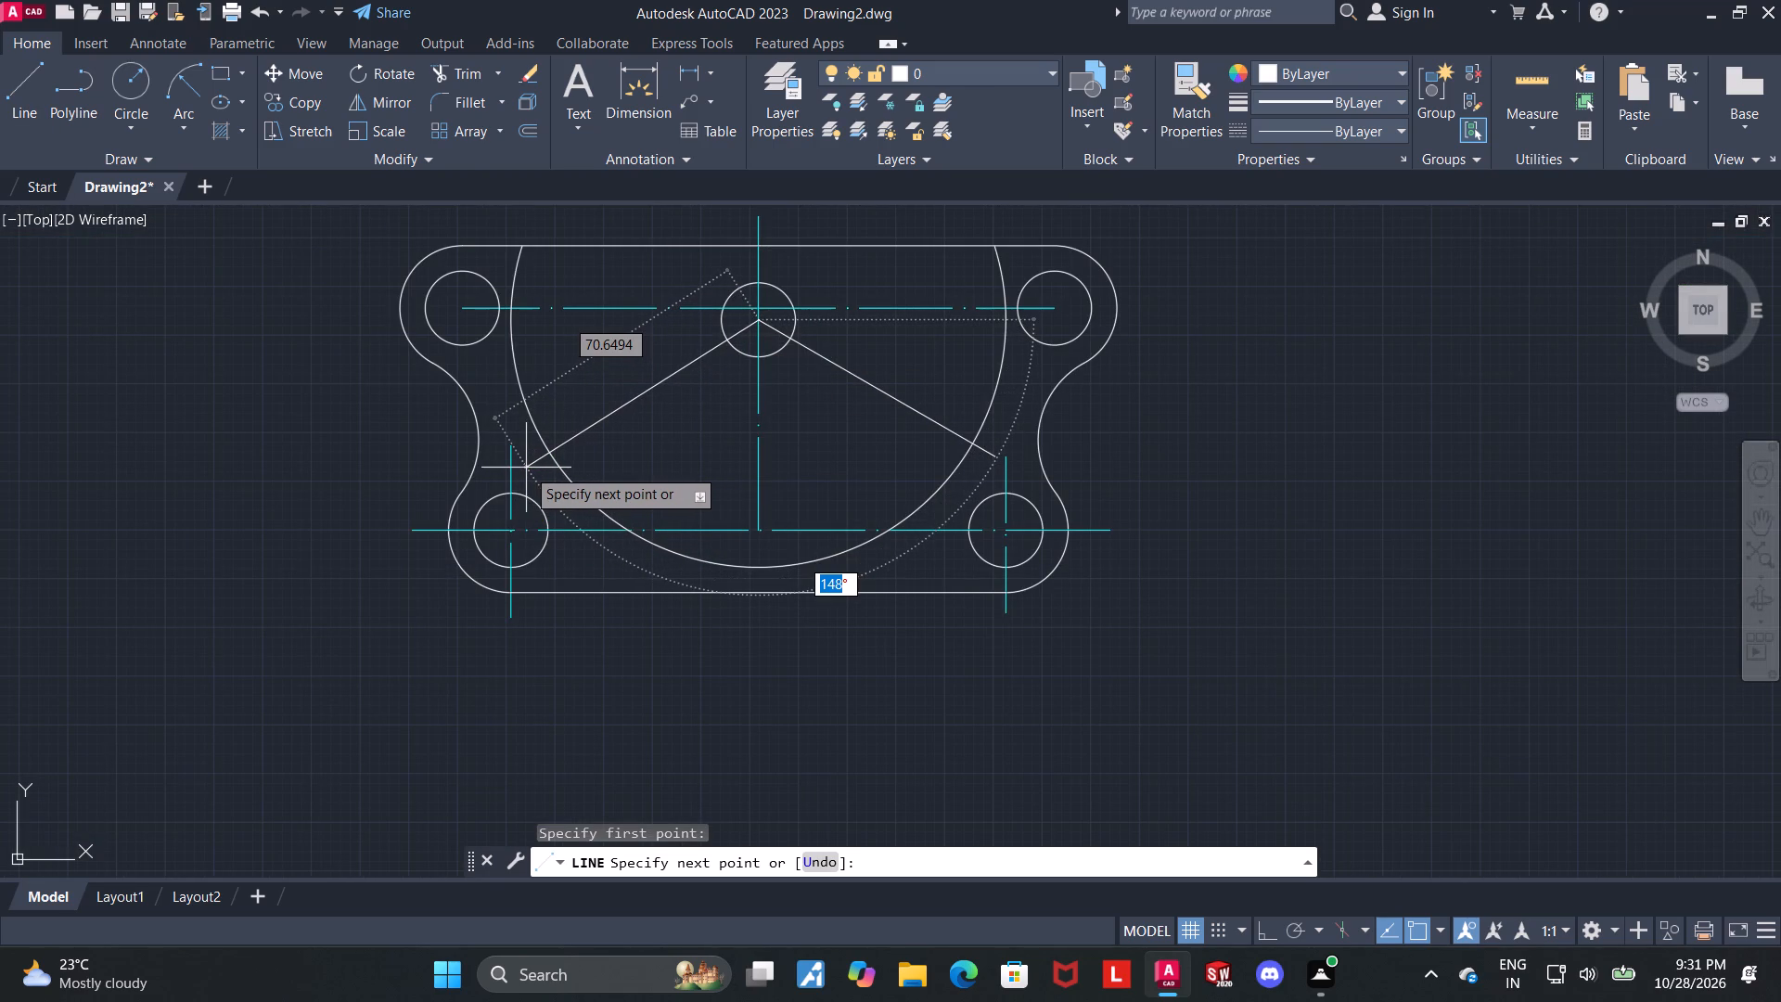
{"action": "type", "text": "150"}
{"action": "key", "text": "Return"}
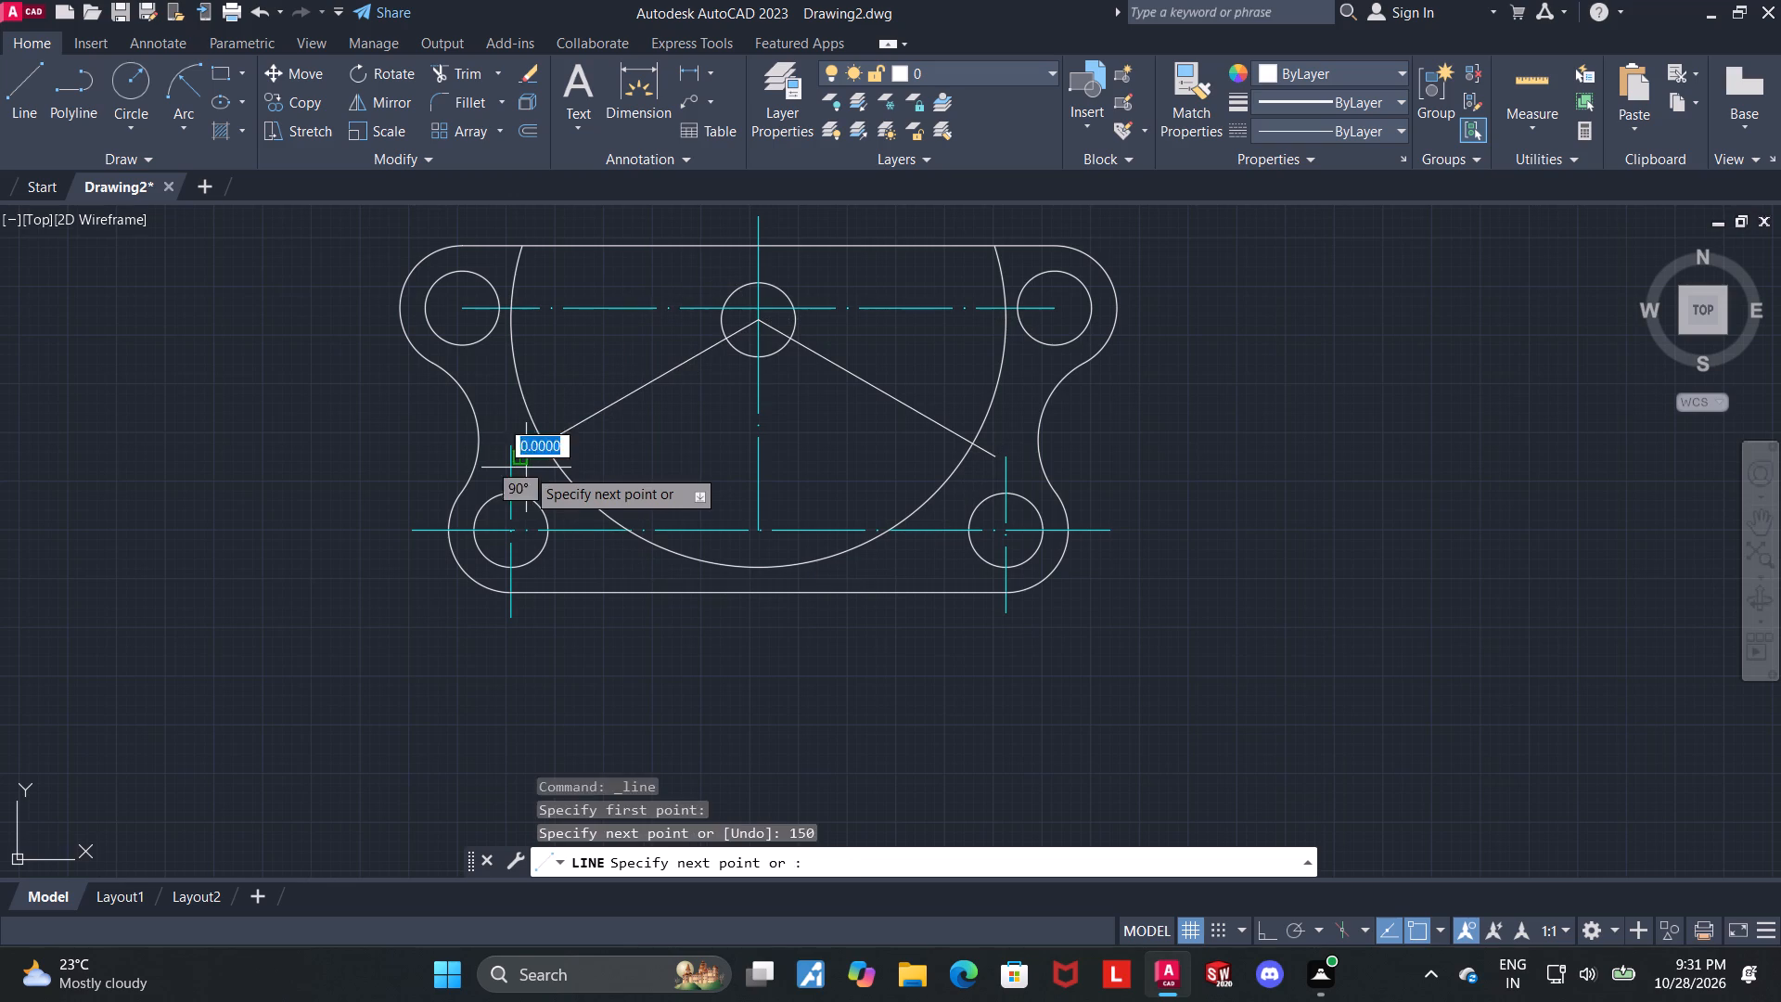
{"action": "key", "text": "Escape"}
{"action": "key", "text": "Escape"}
Trim the large arc's side portions above the two angled lines, leaving only the lower arc between them.
{"action": "left_click", "coordinate": [458, 64]}
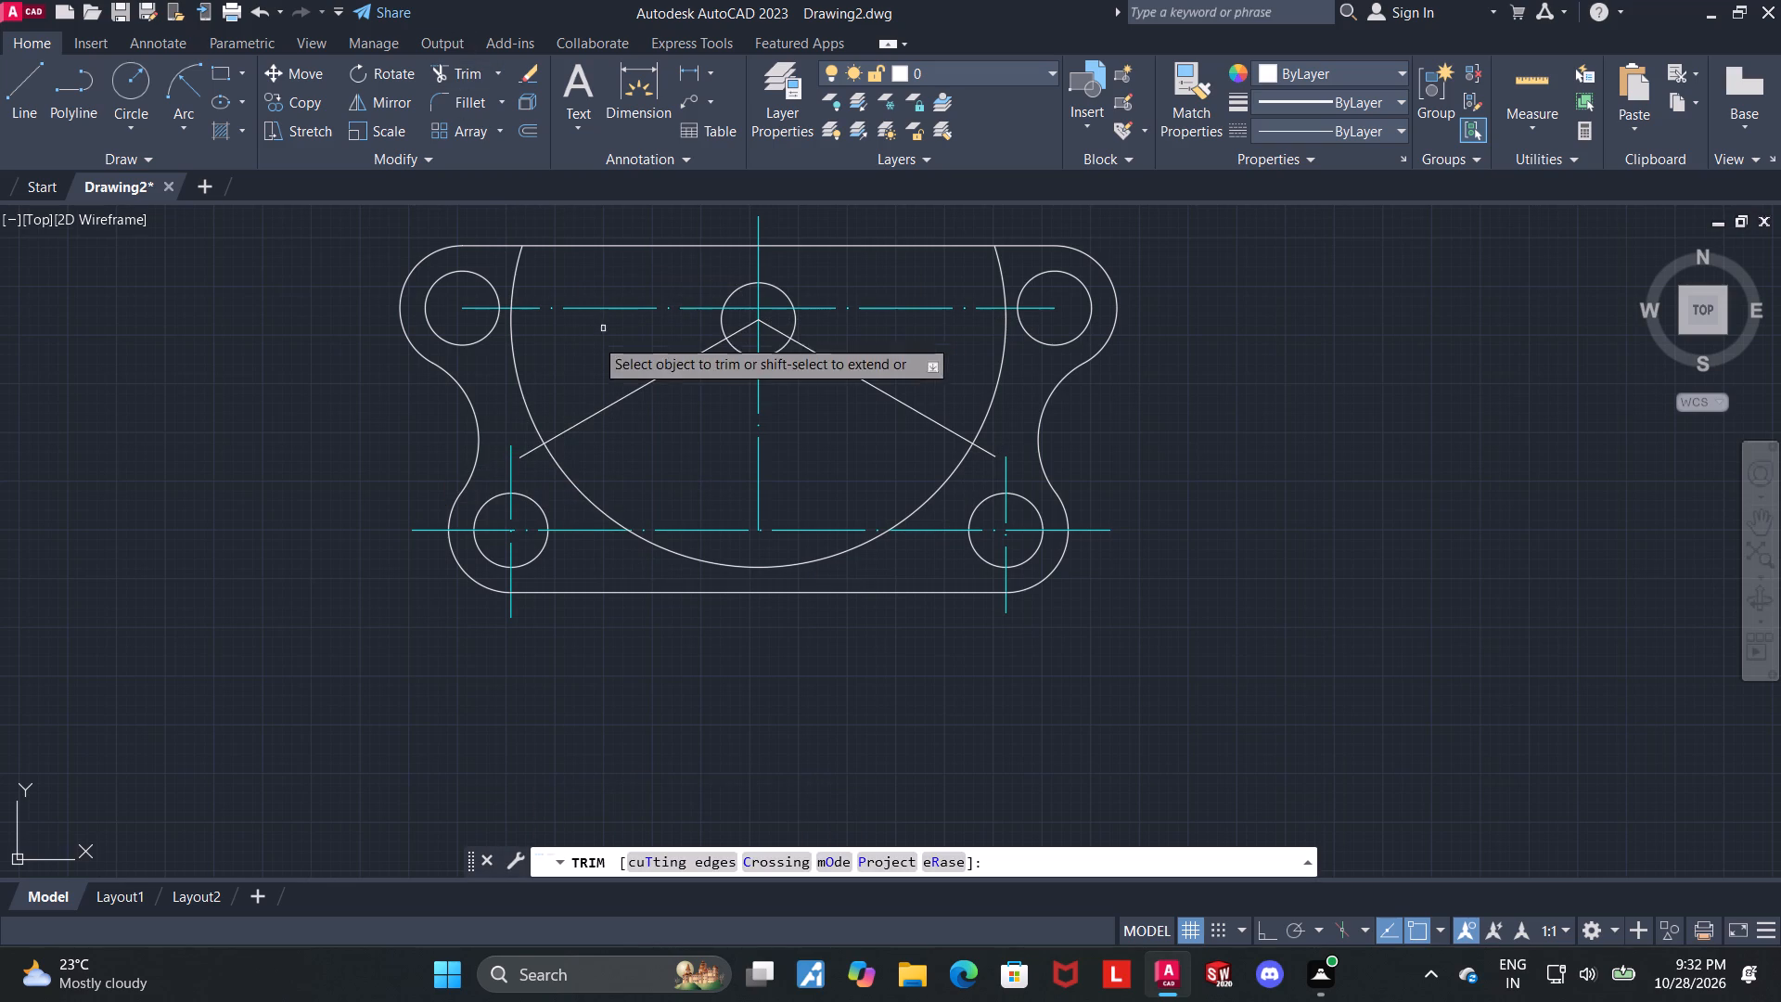
{"action": "left_click_drag", "start_coordinate": [547, 360], "coordinate": [501, 359]}
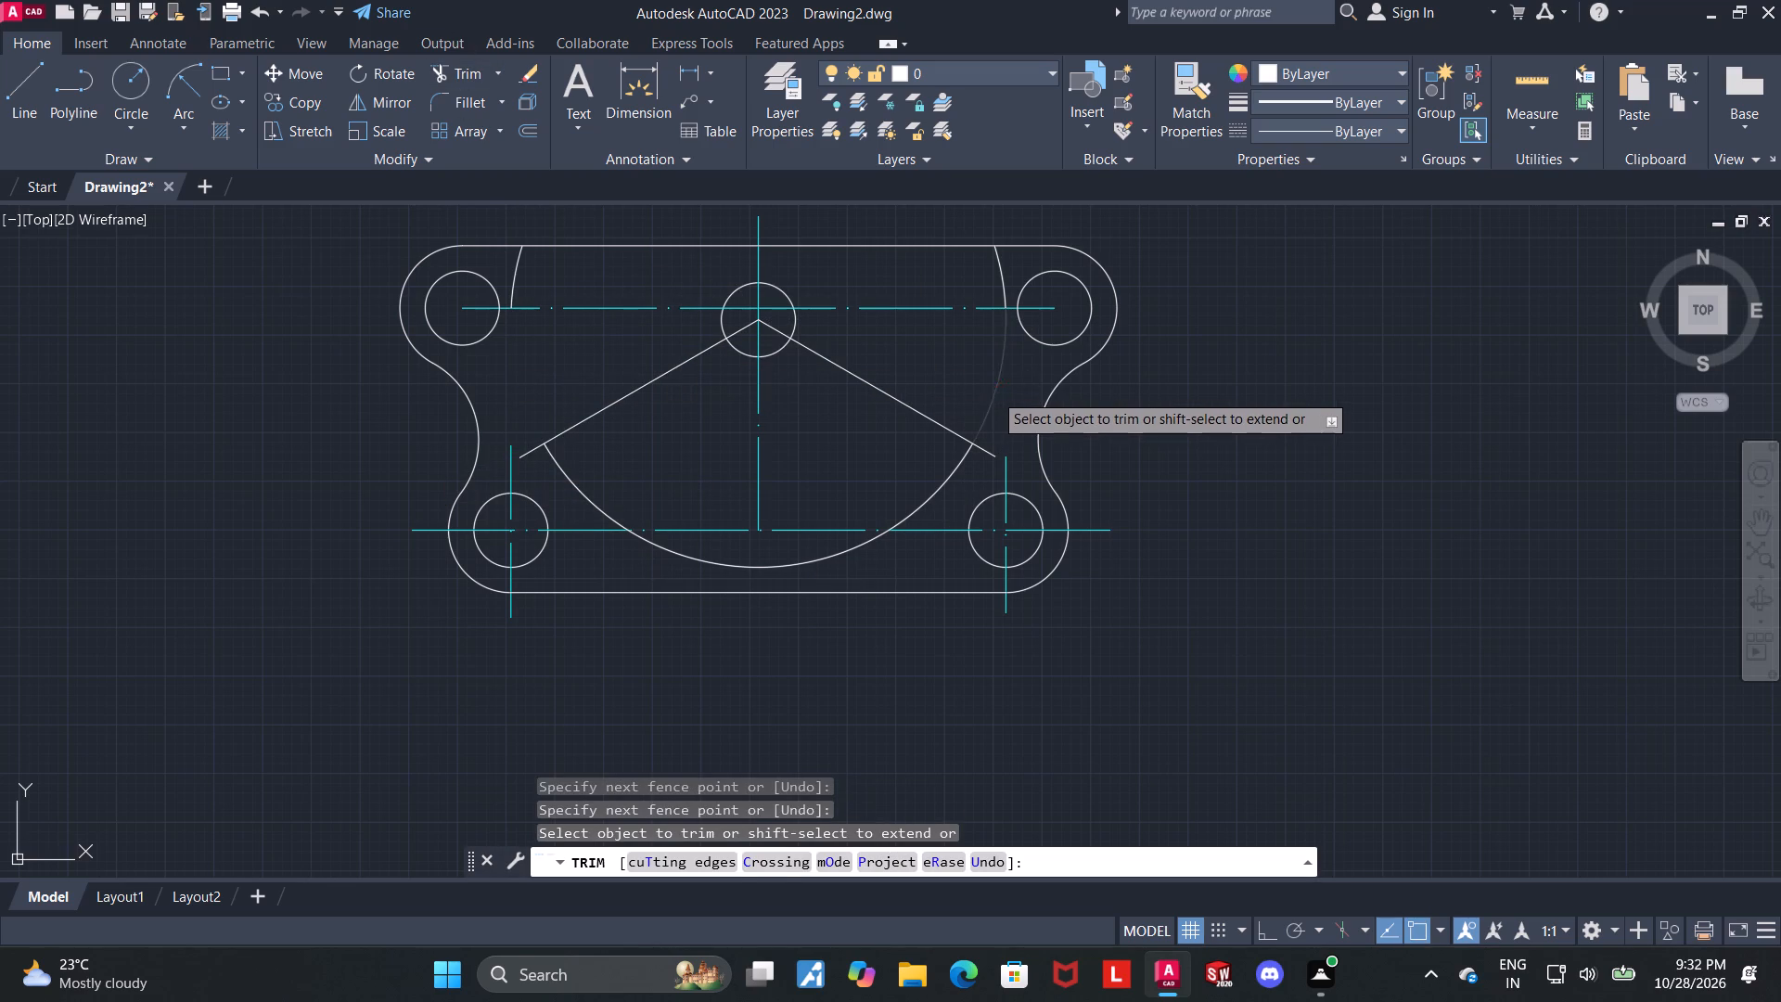
{"action": "left_click", "coordinate": [993, 392]}
{"action": "left_click", "coordinate": [1002, 272]}
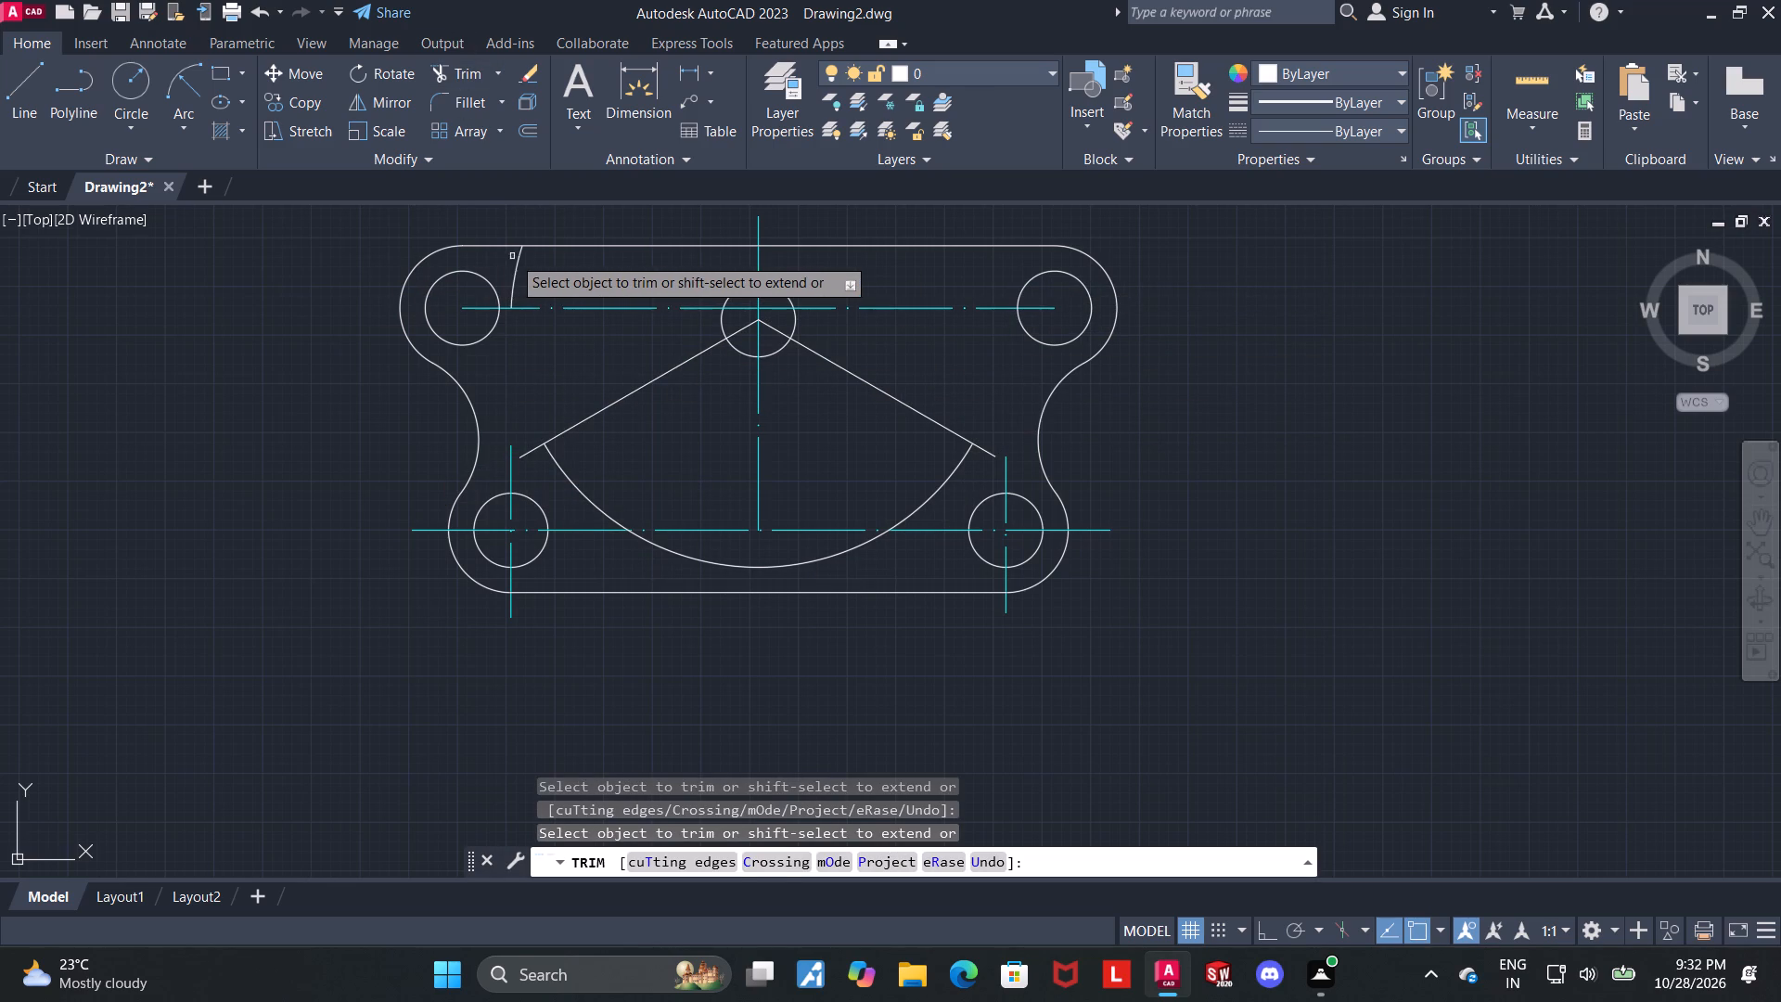
{"action": "left_click", "coordinate": [519, 257]}
{"action": "key", "text": "Escape"}
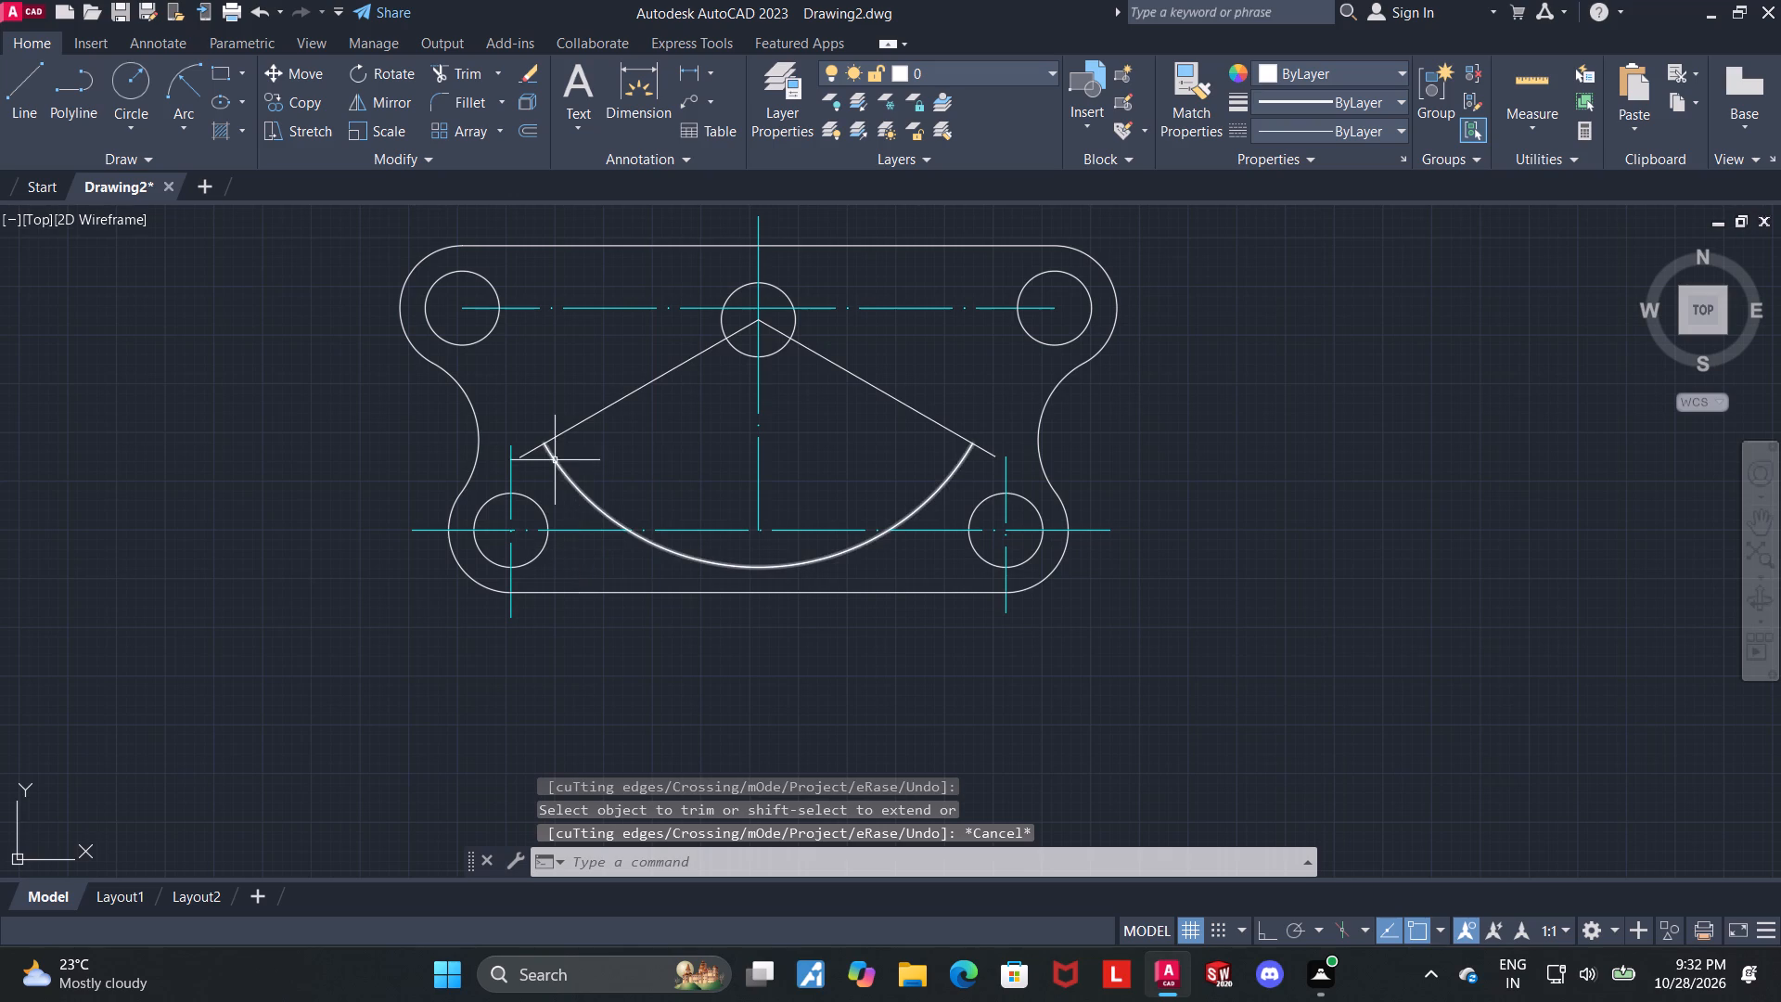
Trim the overhanging ends of both angled lines back to the large lower arc.
{"action": "left_click", "coordinate": [442, 62]}
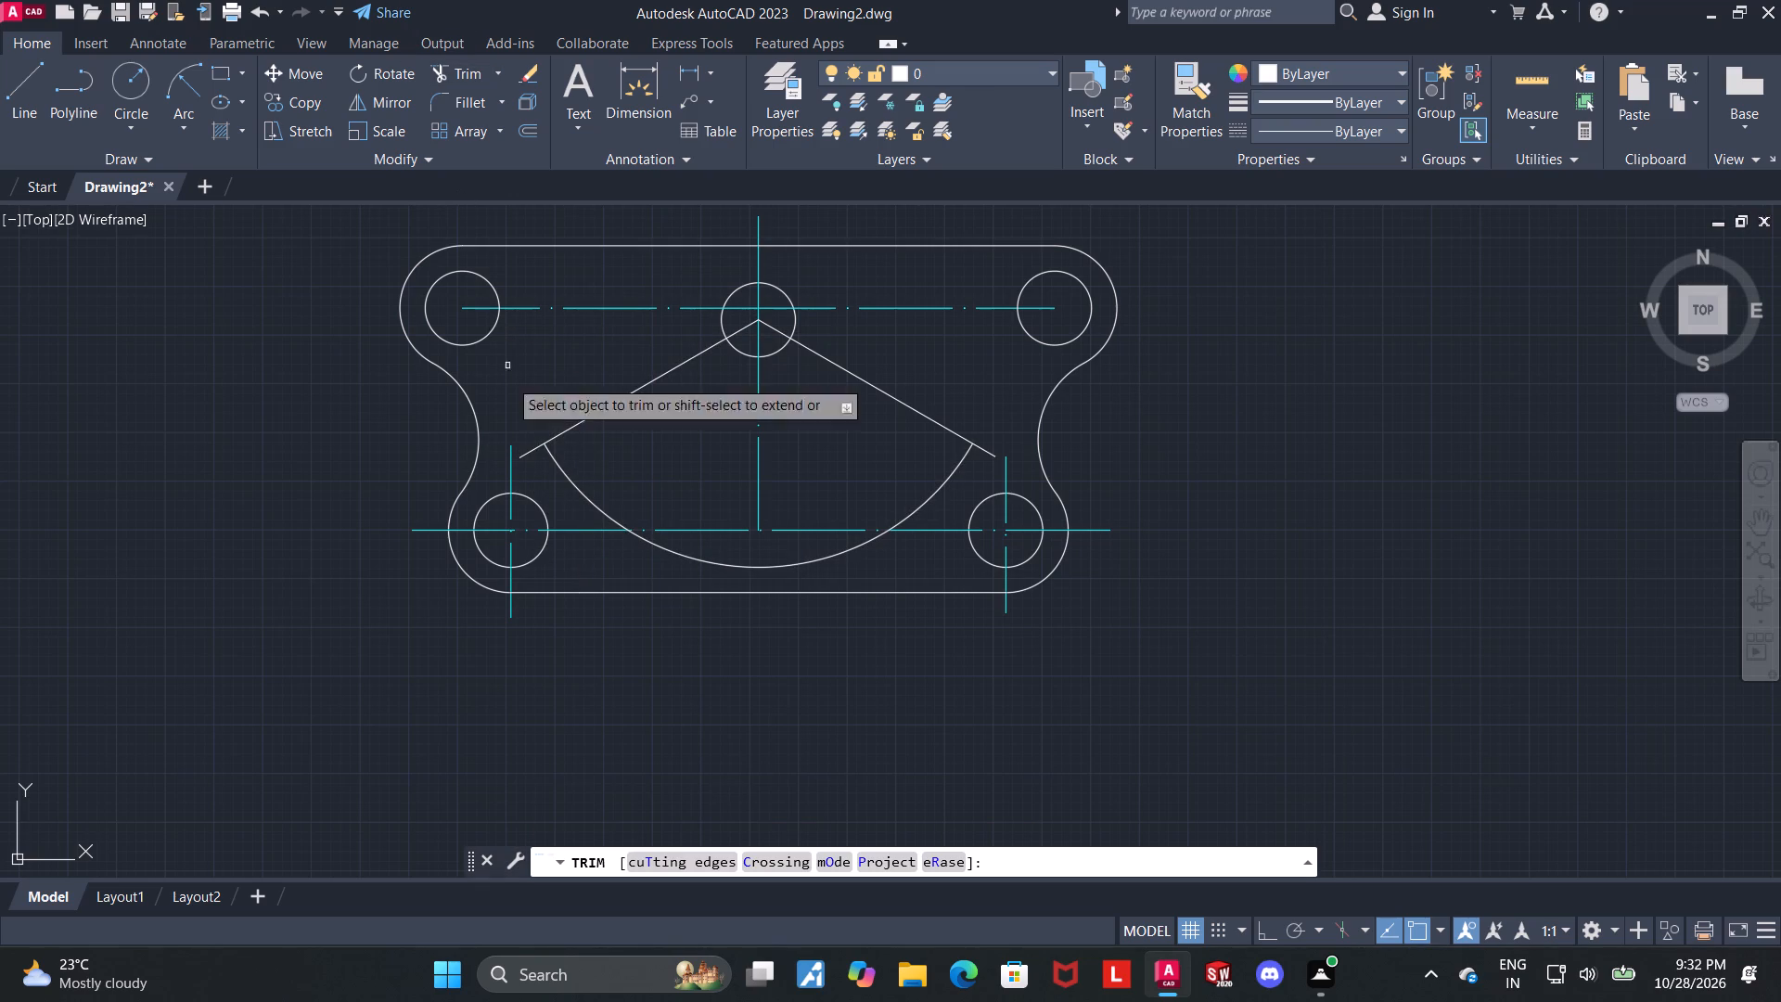
{"action": "left_click", "coordinate": [524, 452]}
{"action": "left_click", "coordinate": [980, 456]}
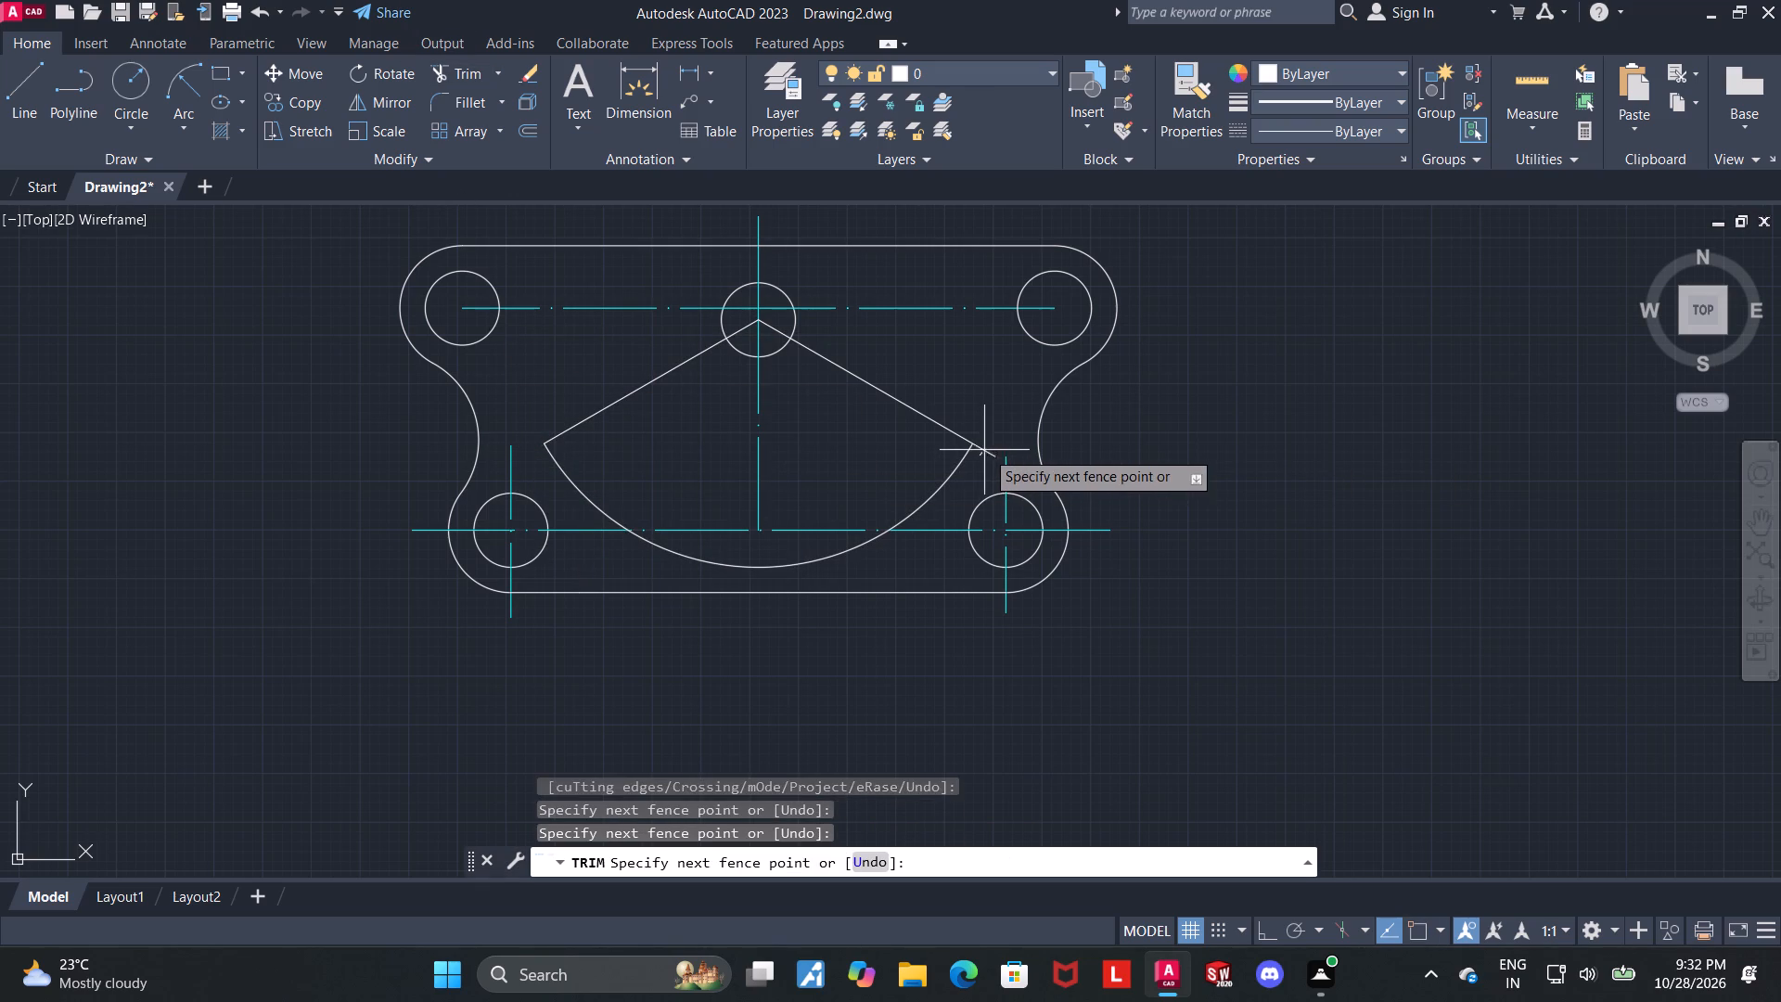
{"action": "left_click", "coordinate": [988, 447]}
{"action": "key", "text": "Escape"}
Draw a circle of radius 19 concentric with the upper middle bore.
{"action": "scroll", "coordinate": [770, 330], "scroll_direction": "up", "scroll_amount": 1}
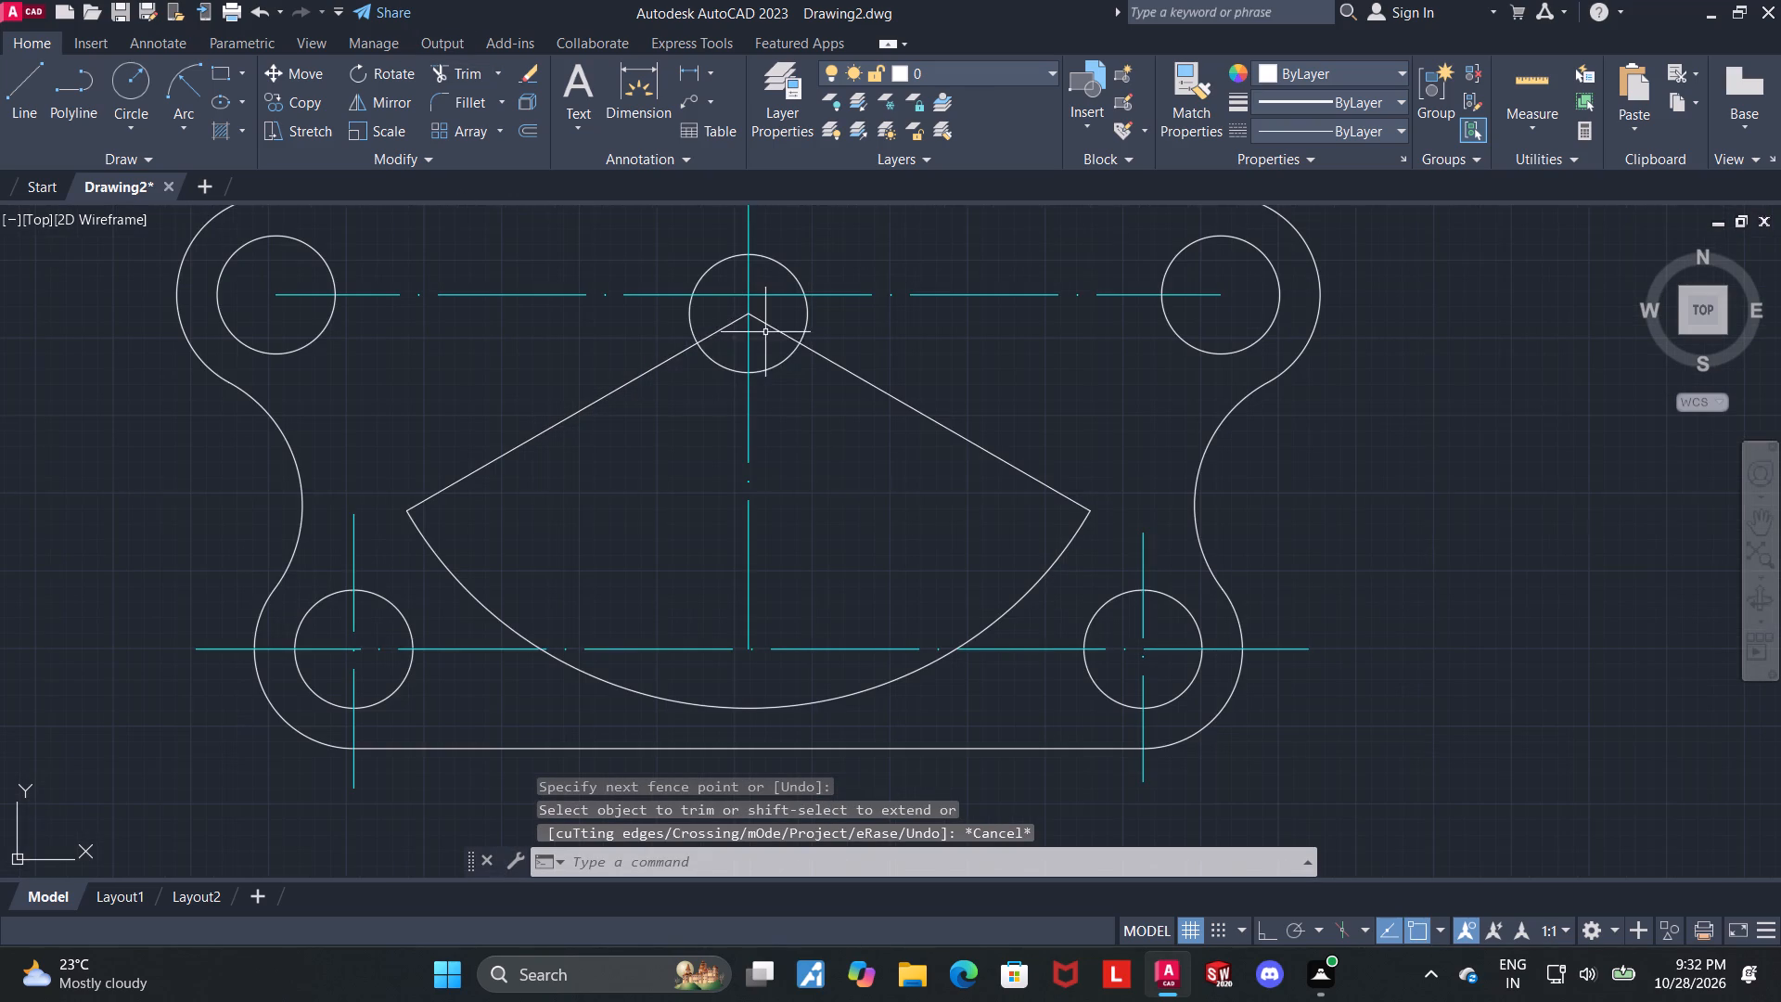
{"action": "middle_click_drag", "start_coordinate": [779, 443], "coordinate": [786, 488]}
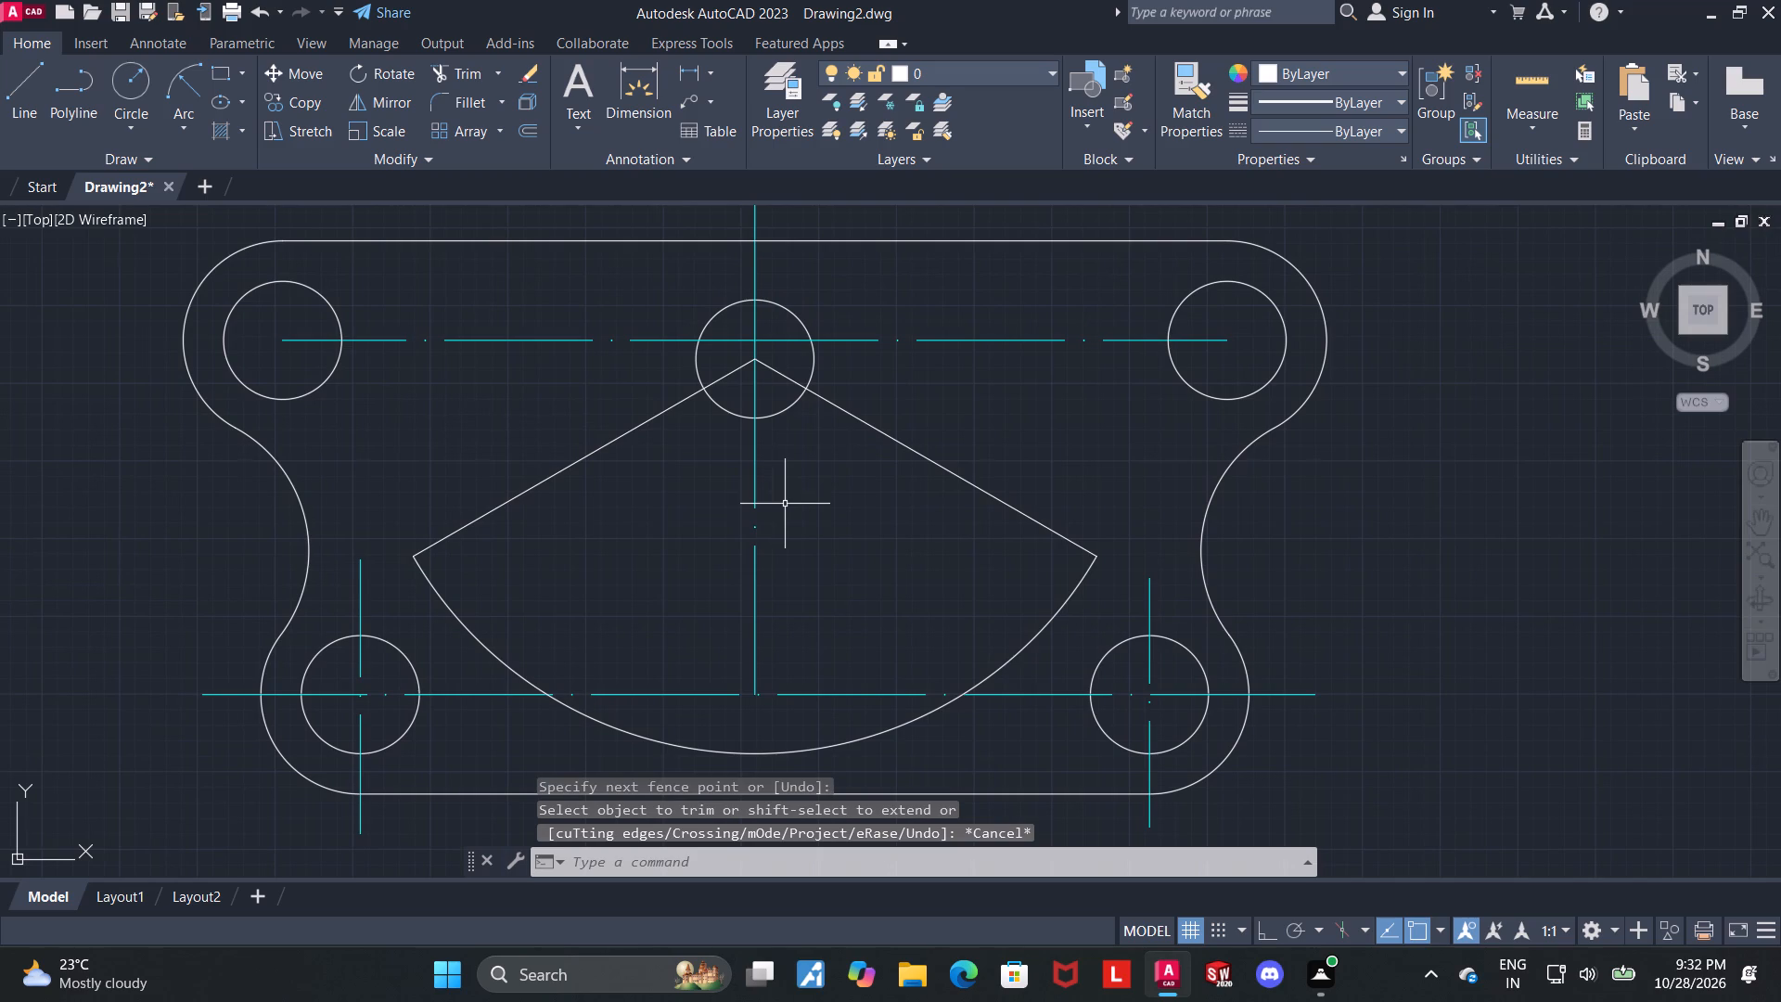
{"action": "key", "text": "Escape"}
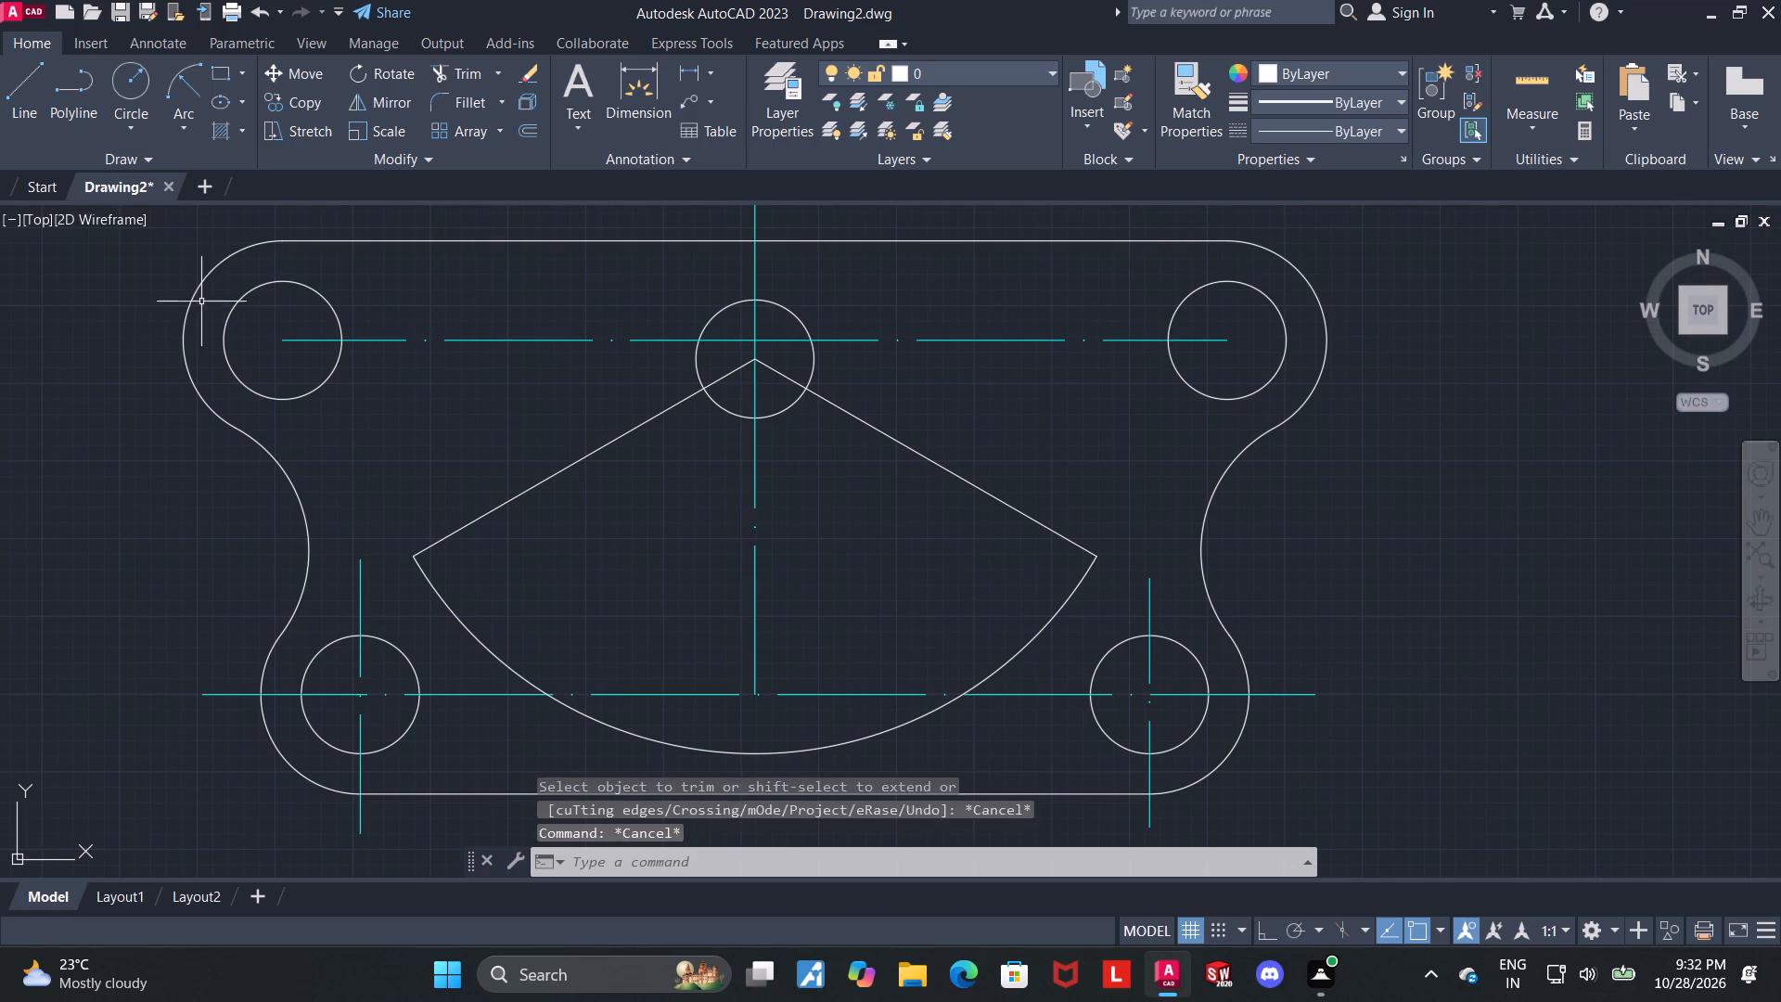
{"action": "left_click", "coordinate": [132, 74]}
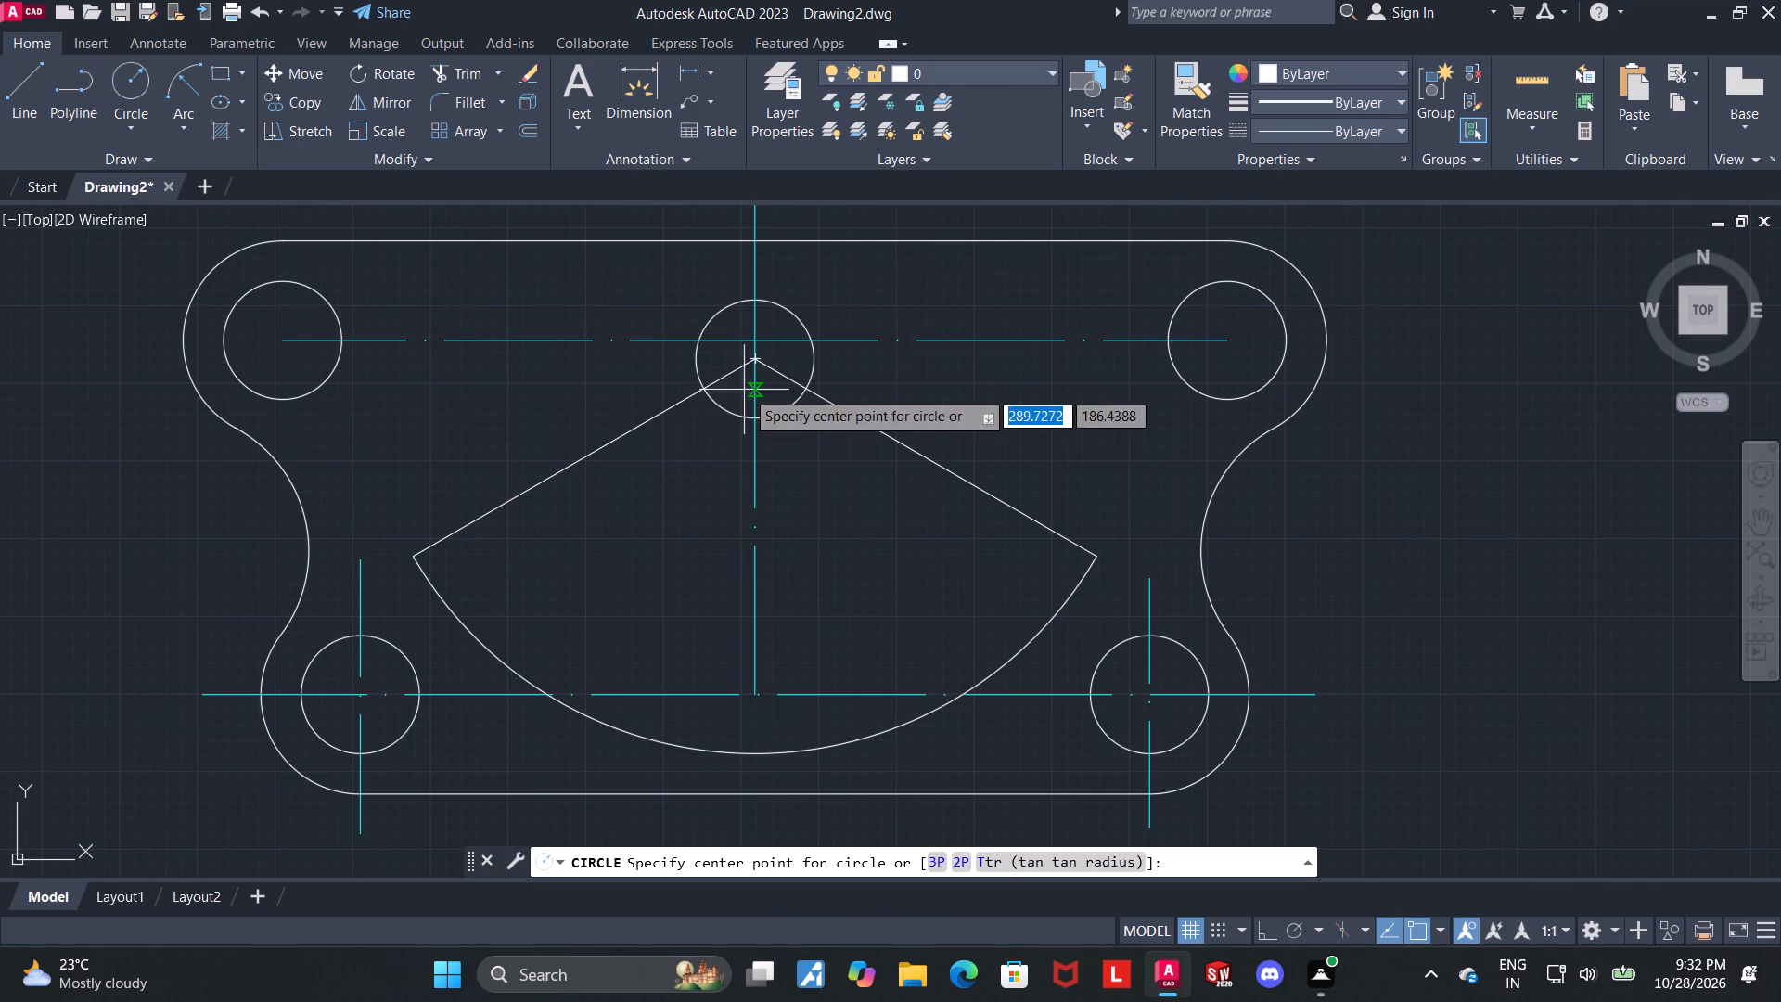
{"action": "scroll", "coordinate": [762, 370], "scroll_direction": "up", "scroll_amount": 3}
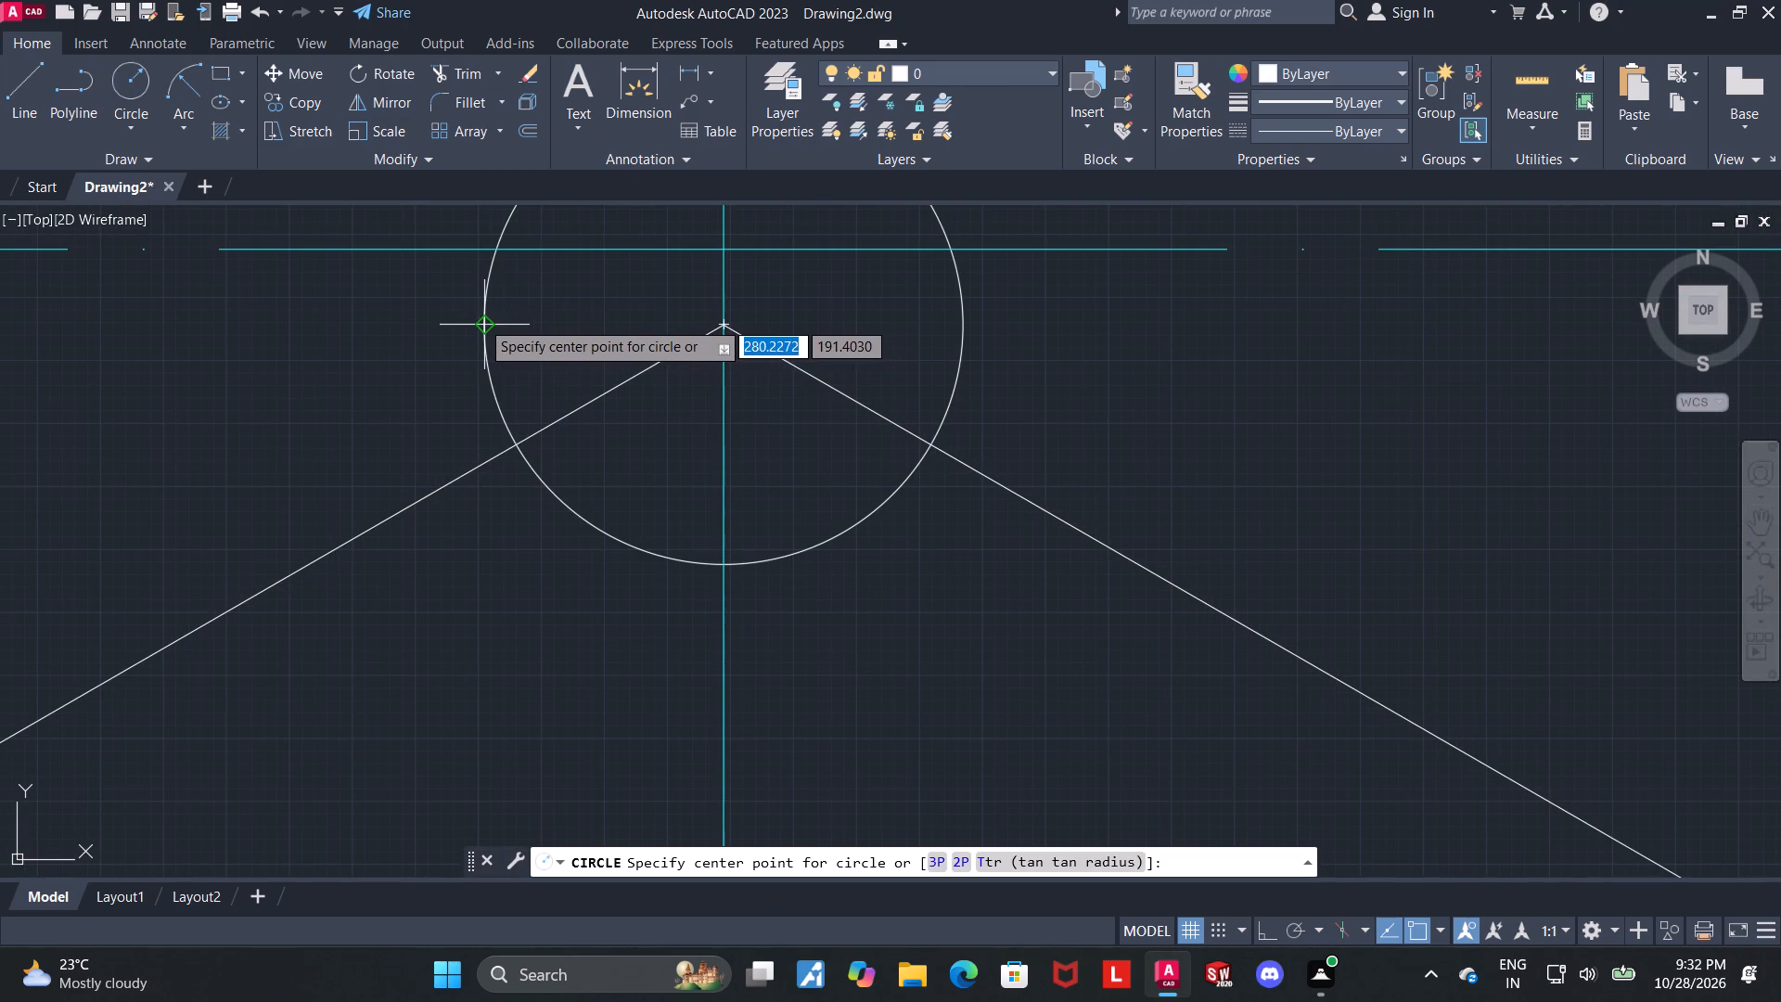
{"action": "left_click", "coordinate": [725, 326]}
{"action": "scroll", "coordinate": [781, 464], "scroll_direction": "down", "scroll_amount": 2}
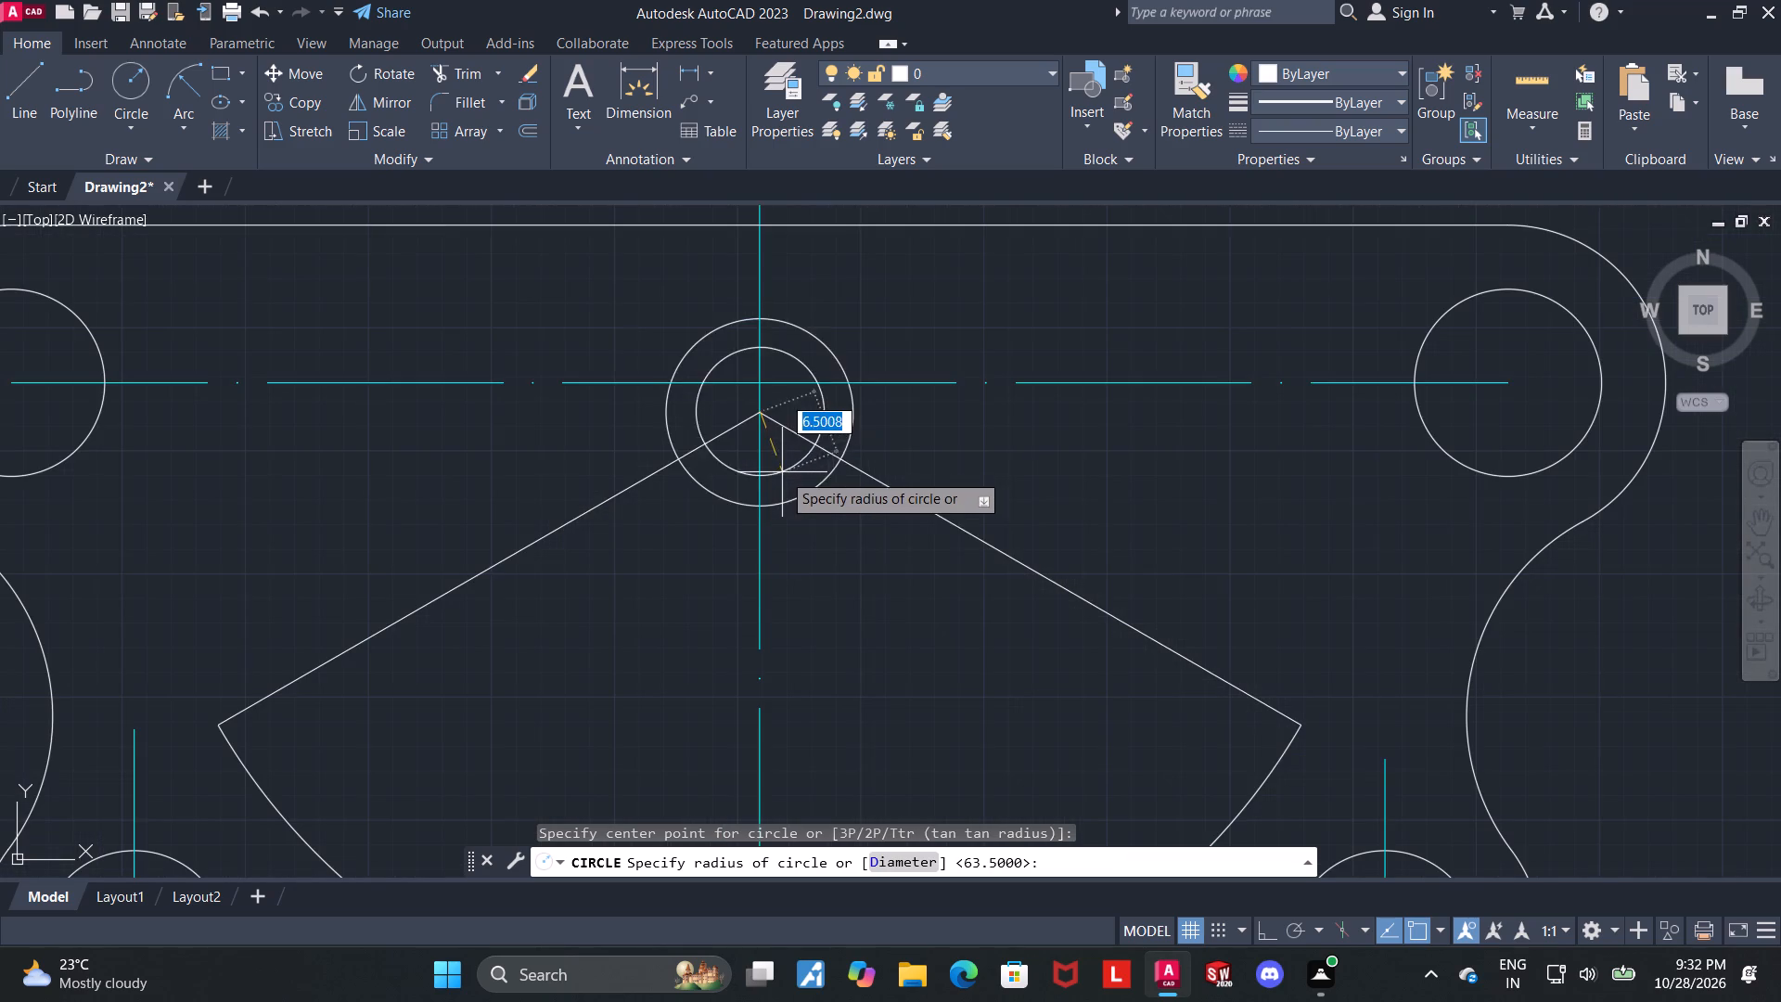
{"action": "key", "text": "1"}
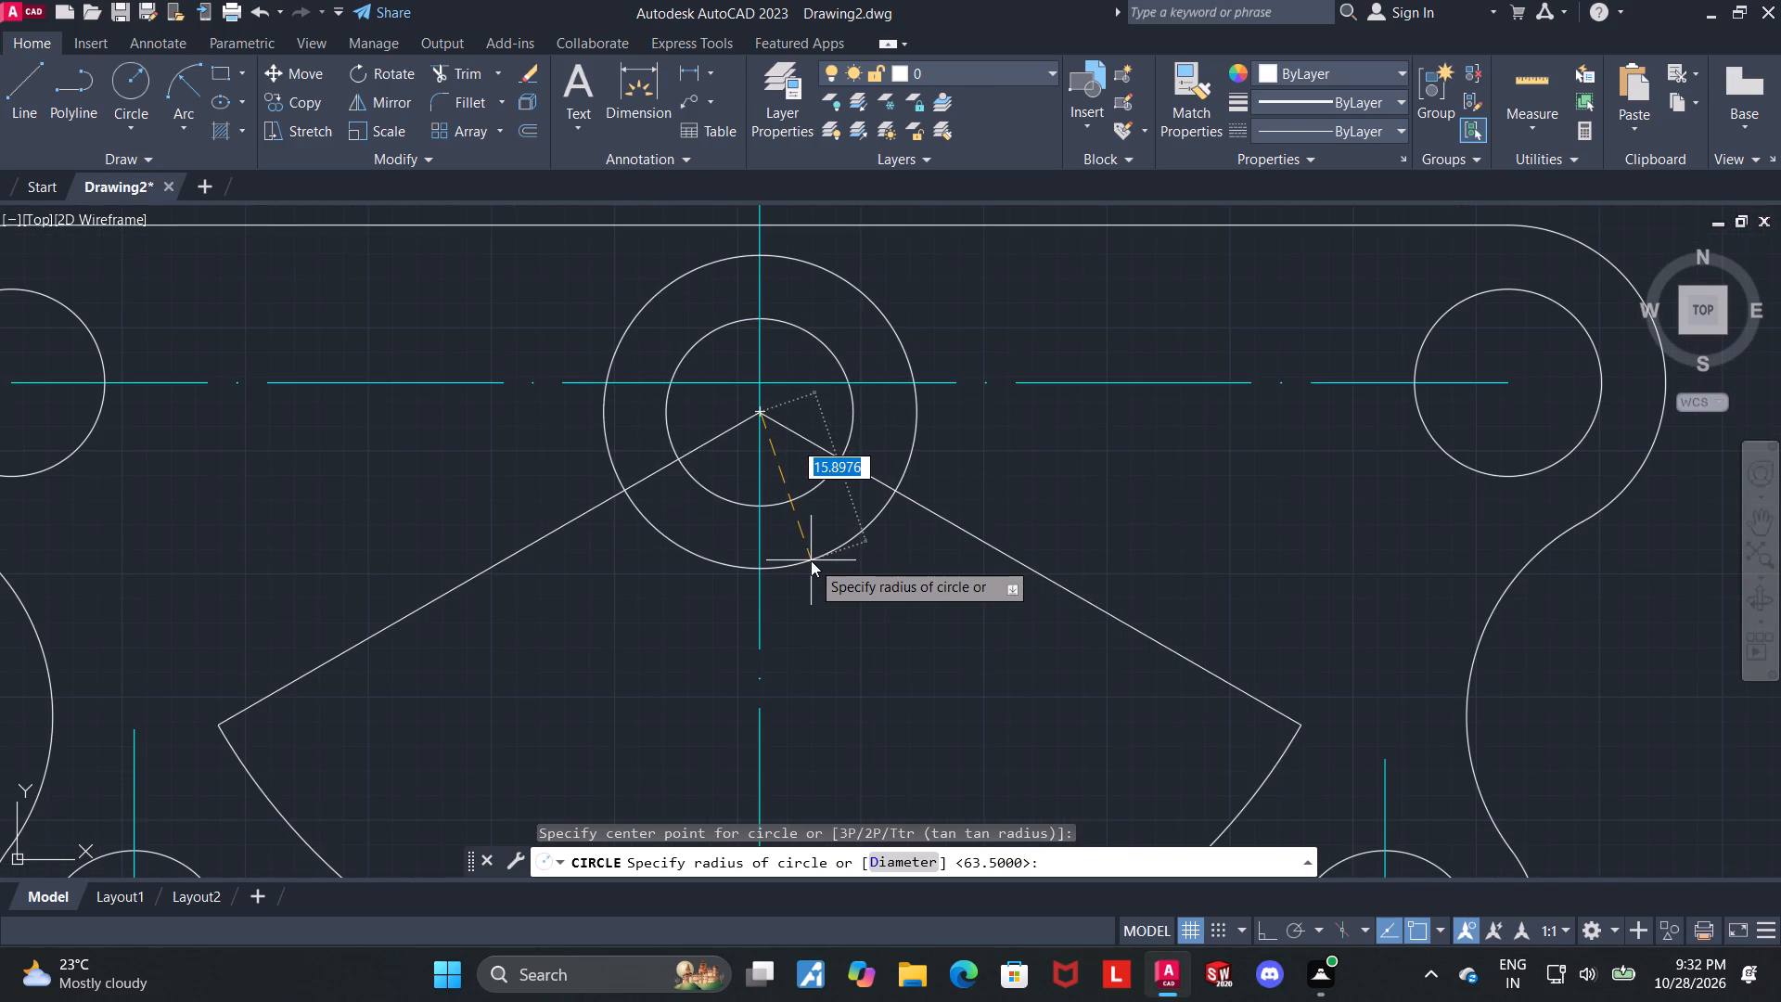
{"action": "key", "text": "9"}
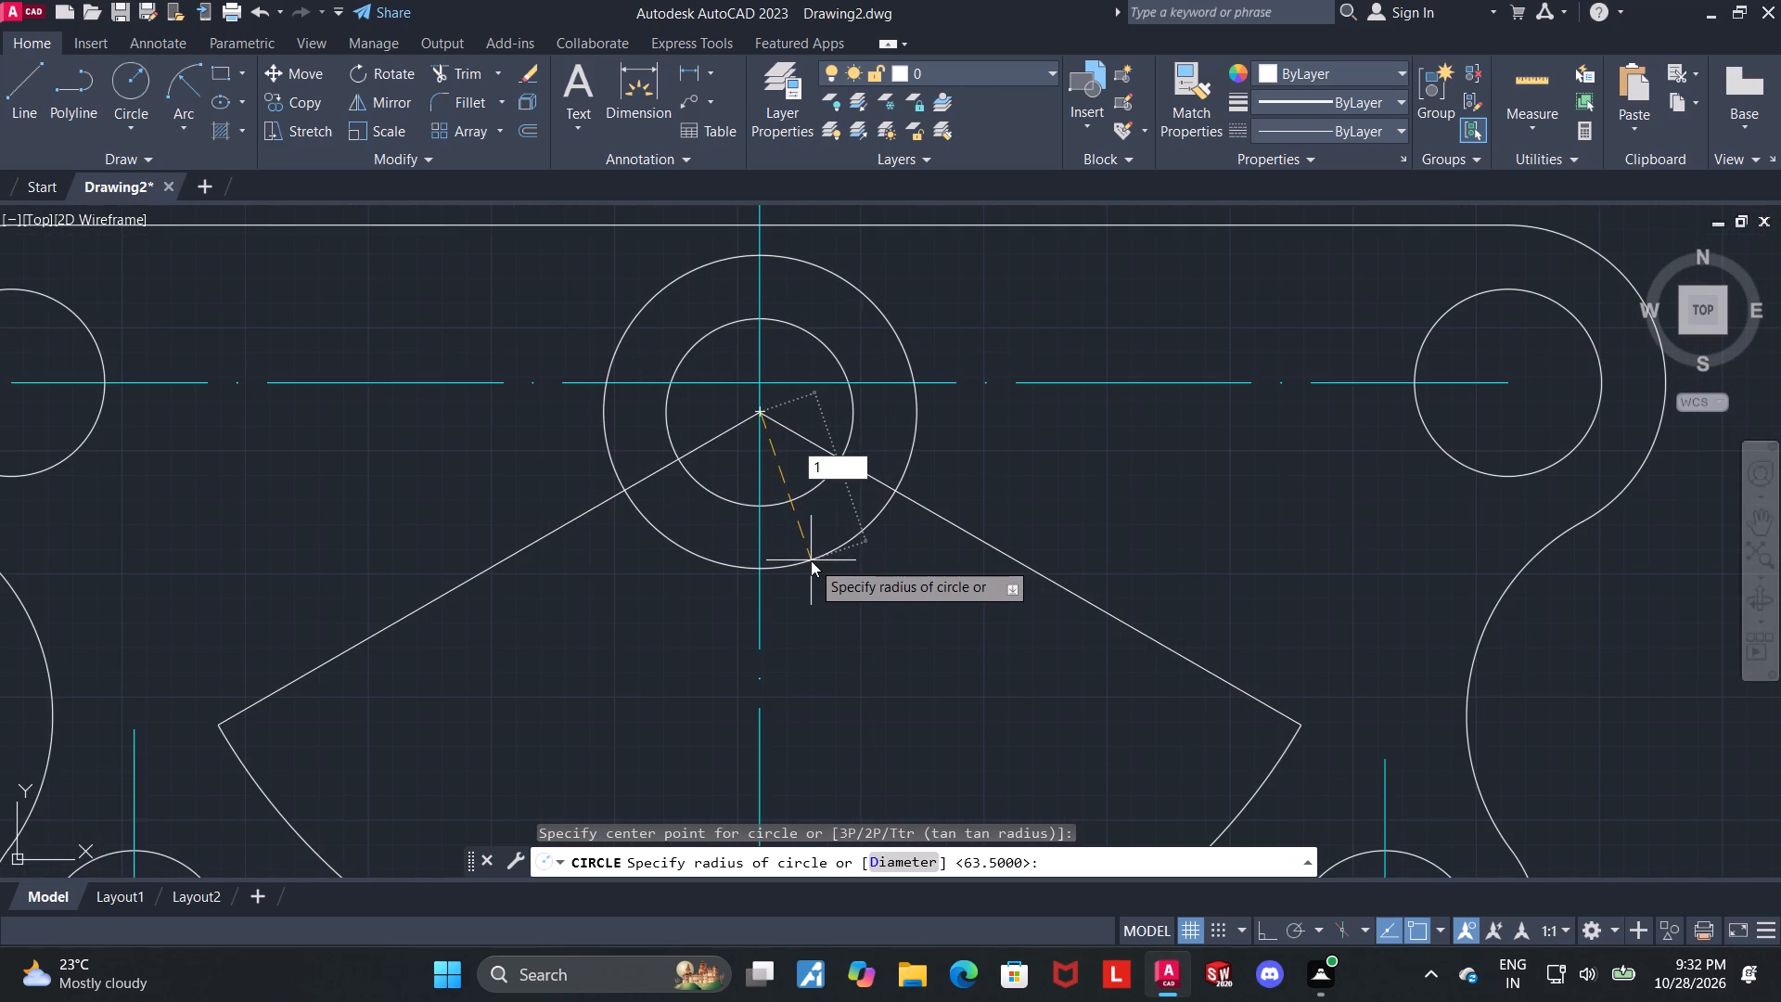
{"action": "key", "text": "Return"}
{"action": "key", "text": "Escape"}
Trim the radius 19 circle and delete its leftover upper arc, keeping only the lower arc between the two angled lines.
{"action": "left_click", "coordinate": [481, 68]}
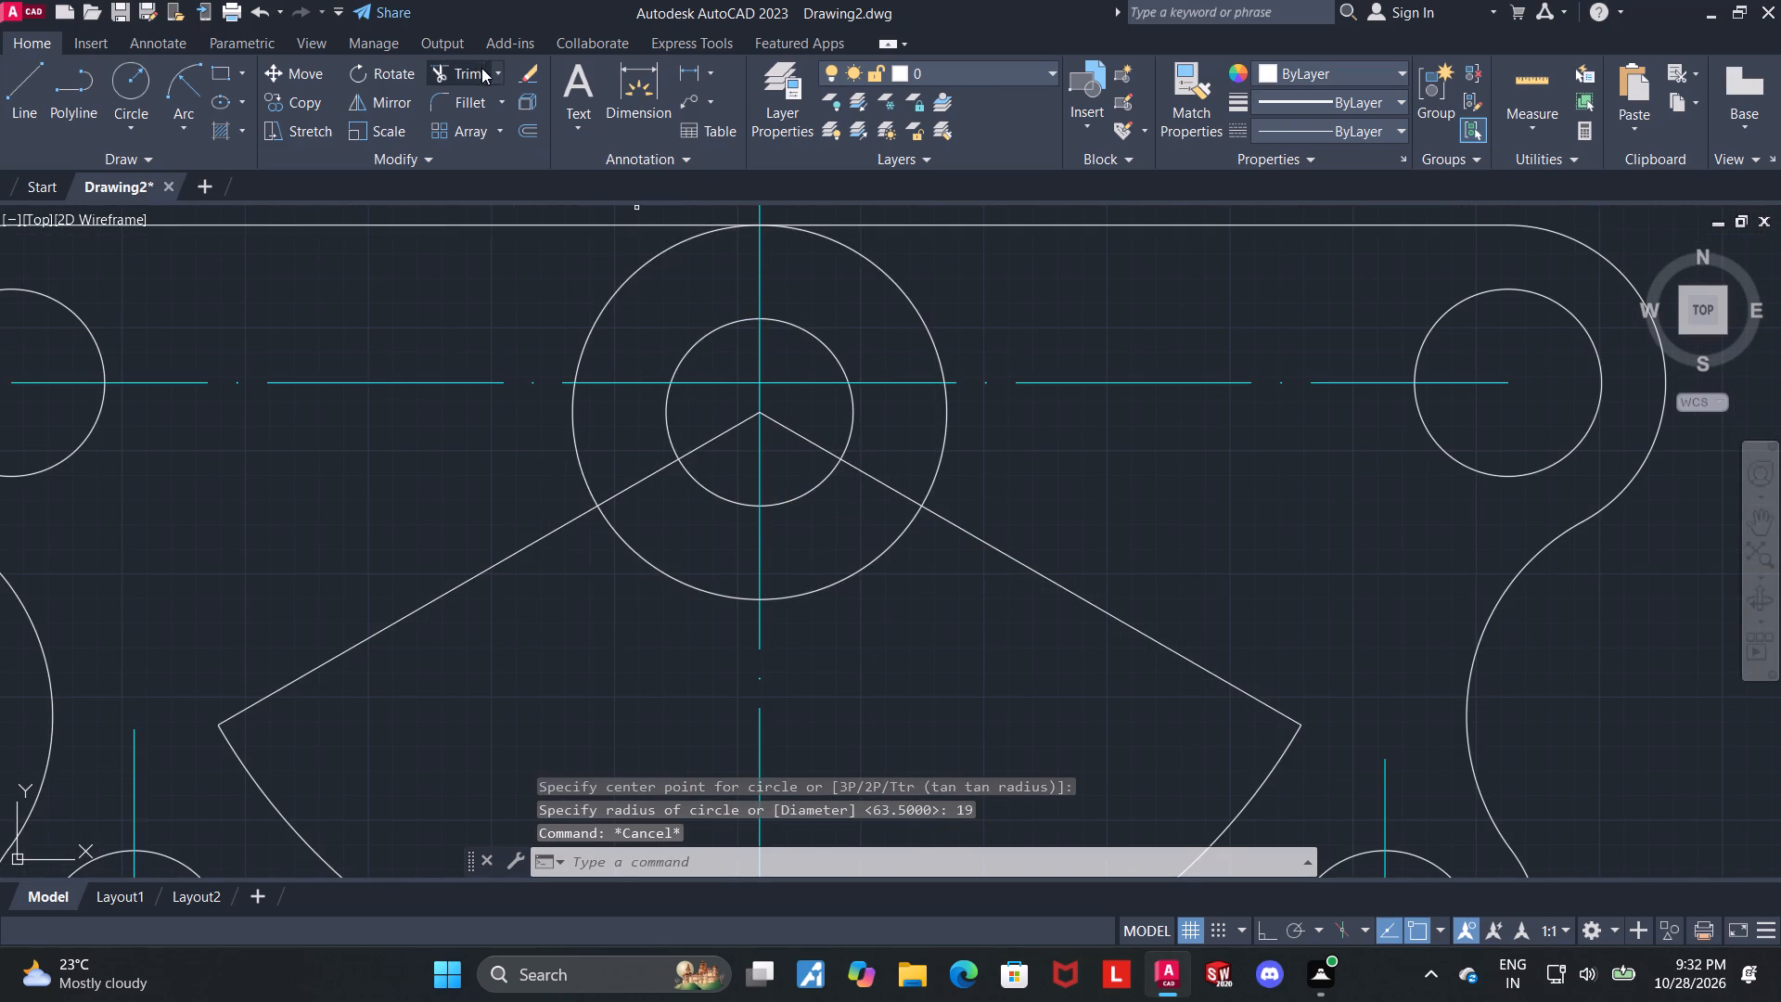
{"action": "left_click_drag", "start_coordinate": [590, 430], "coordinate": [543, 431]}
{"action": "left_click_drag", "start_coordinate": [933, 433], "coordinate": [980, 443]}
{"action": "key", "text": "Escape"}
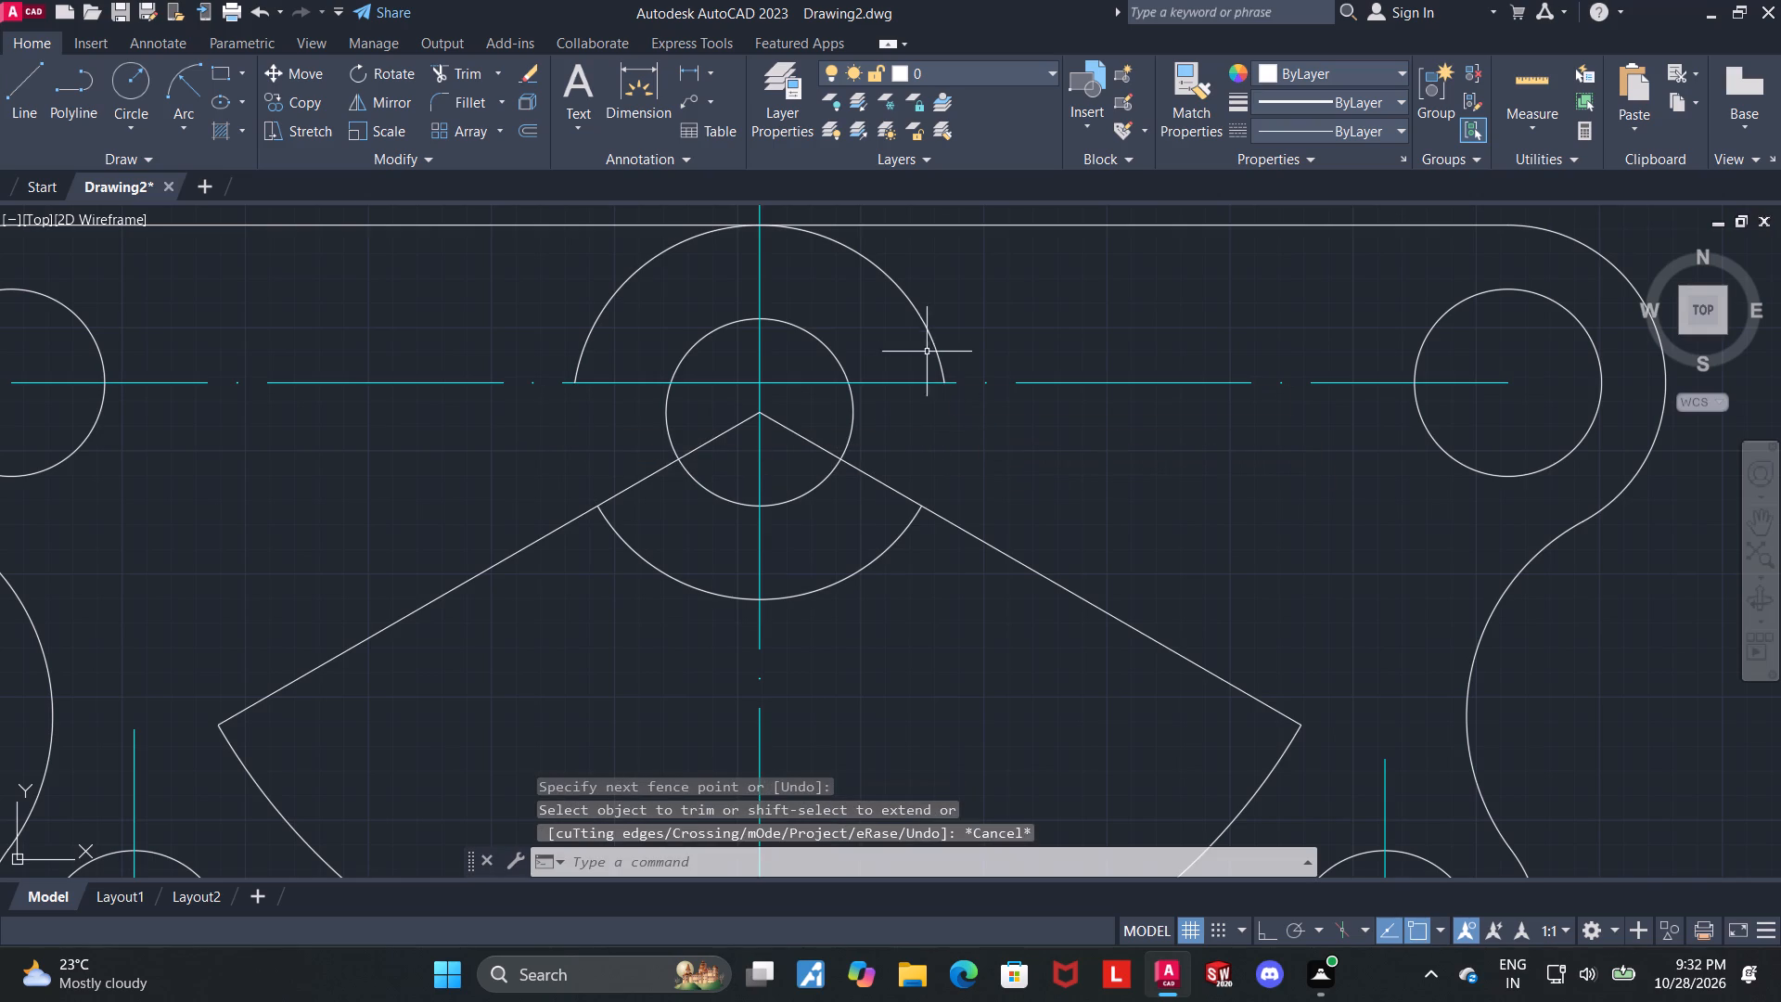
{"action": "left_click", "coordinate": [930, 337]}
{"action": "key", "text": "Delete"}
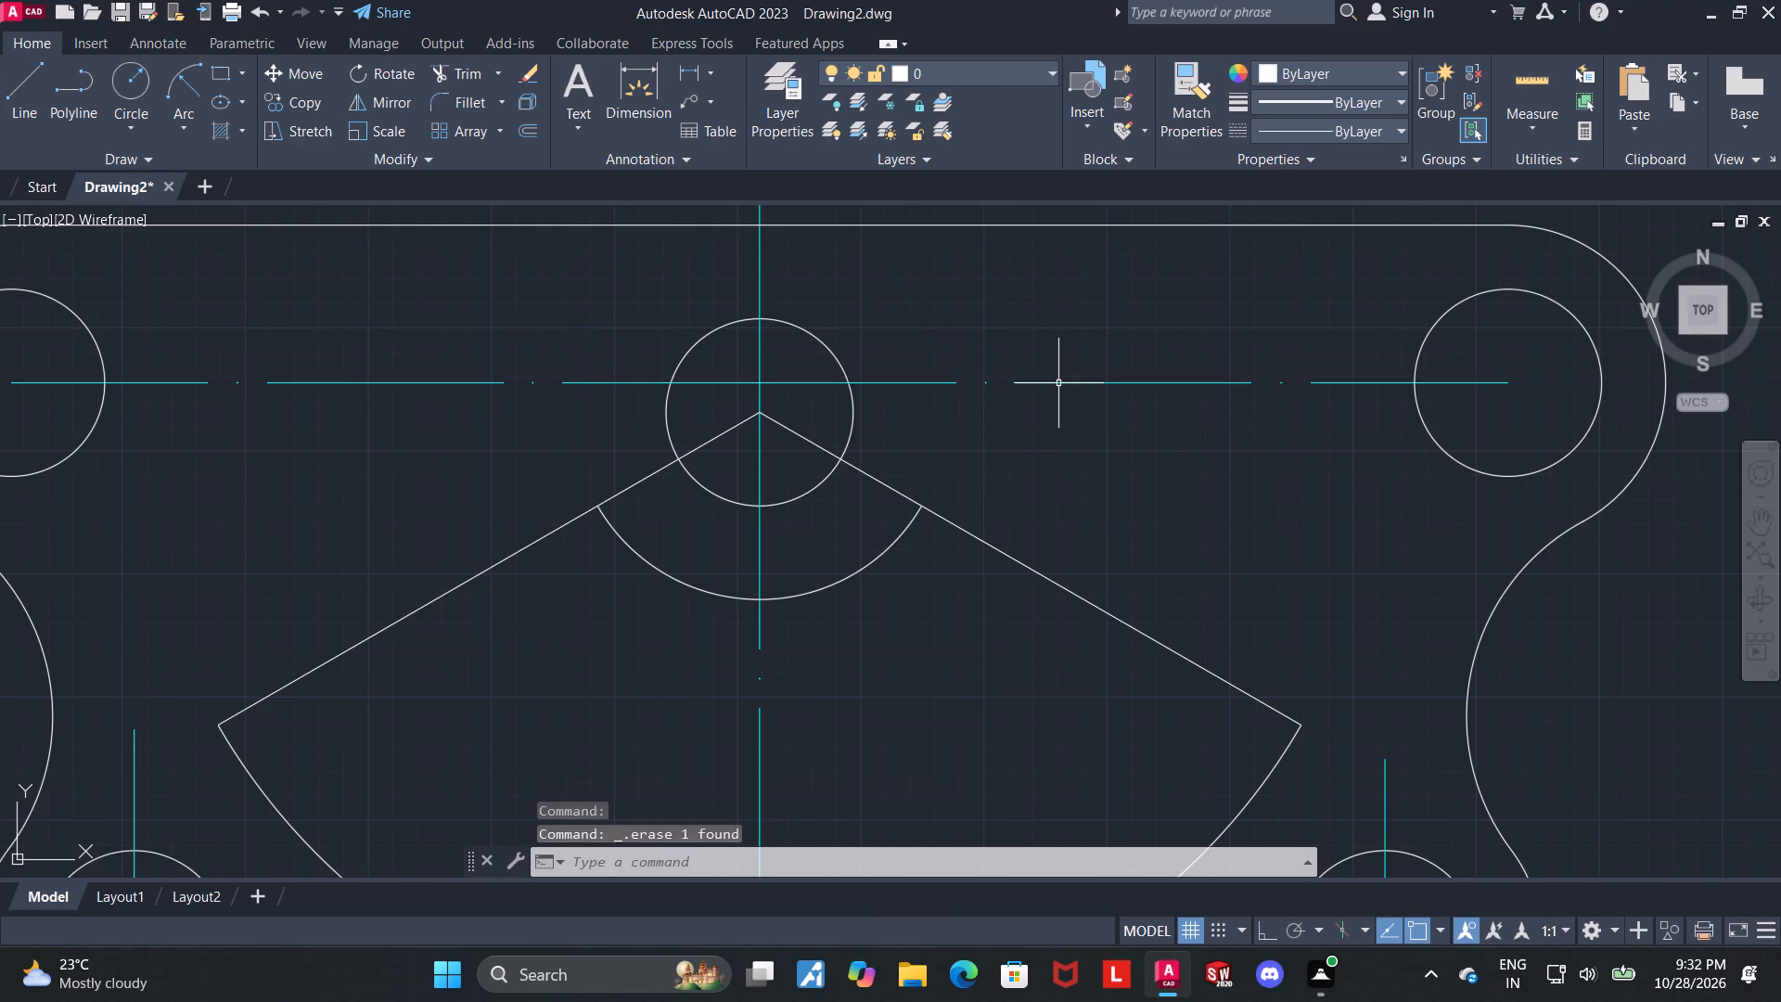
Trim both angled lines above the small arc and delete their leftover stubs inside the middle bore.
{"action": "left_click", "coordinate": [468, 70]}
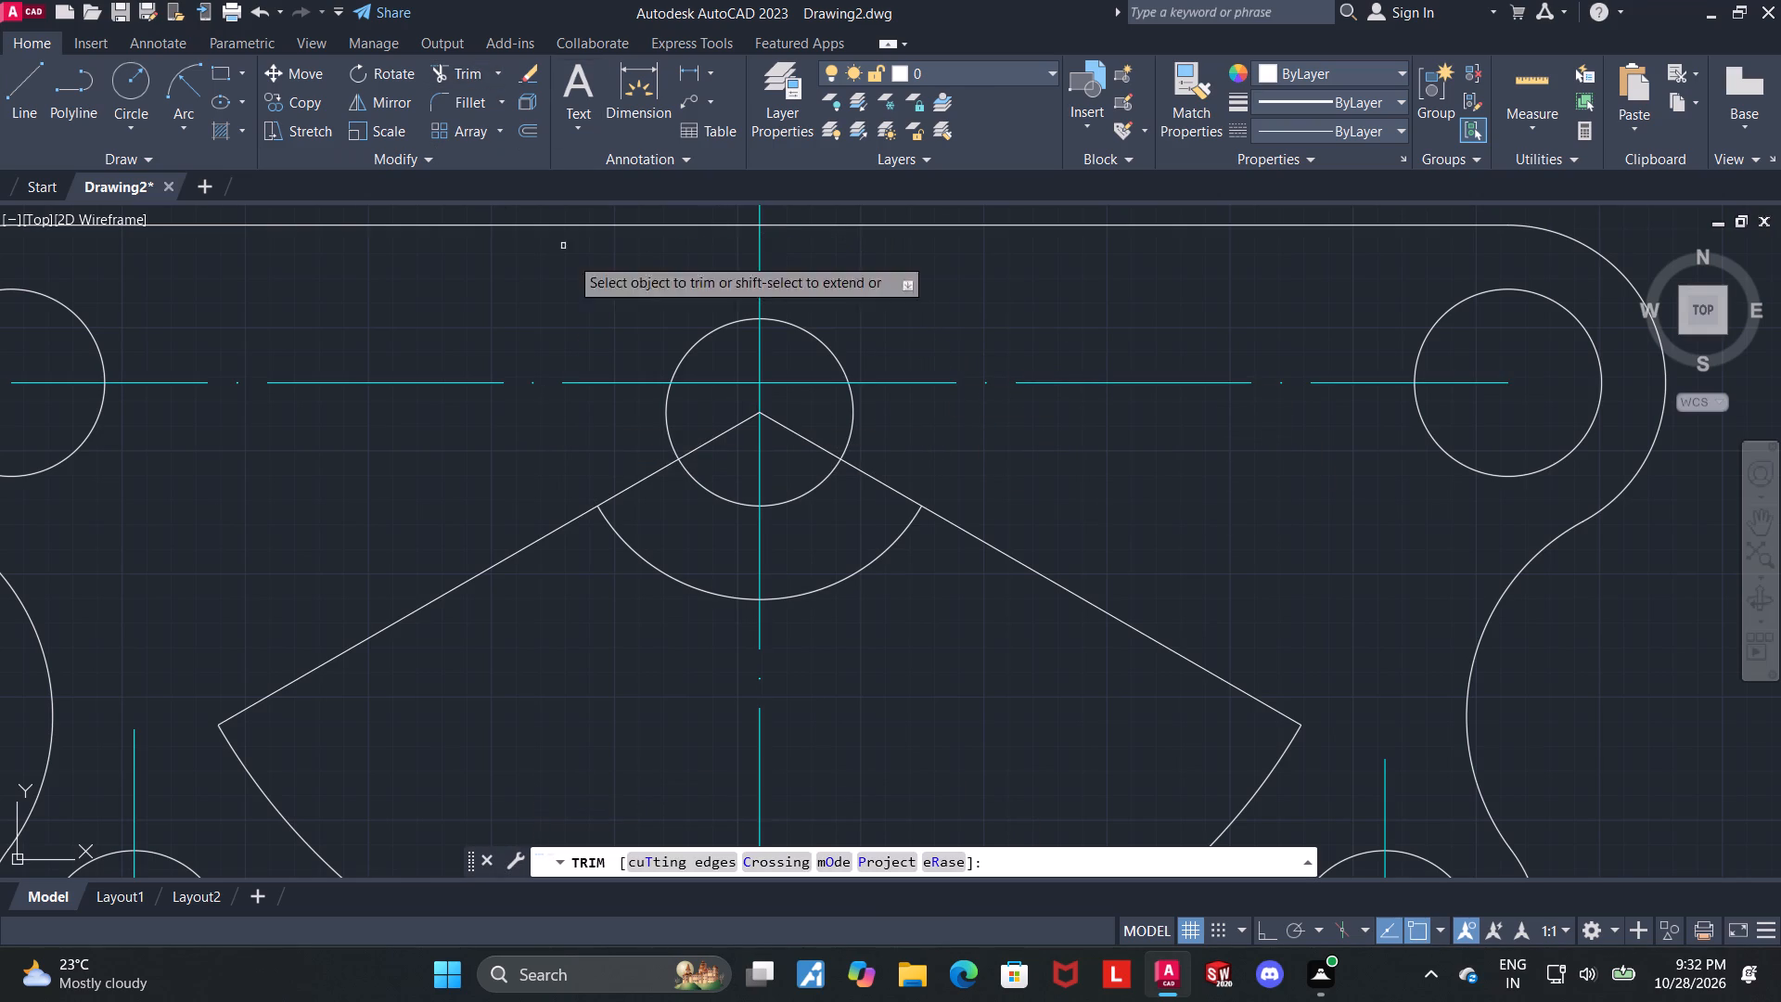
{"action": "left_click_drag", "start_coordinate": [660, 486], "coordinate": [607, 420]}
{"action": "left_click_drag", "start_coordinate": [902, 463], "coordinate": [864, 487]}
{"action": "key", "text": "Escape"}
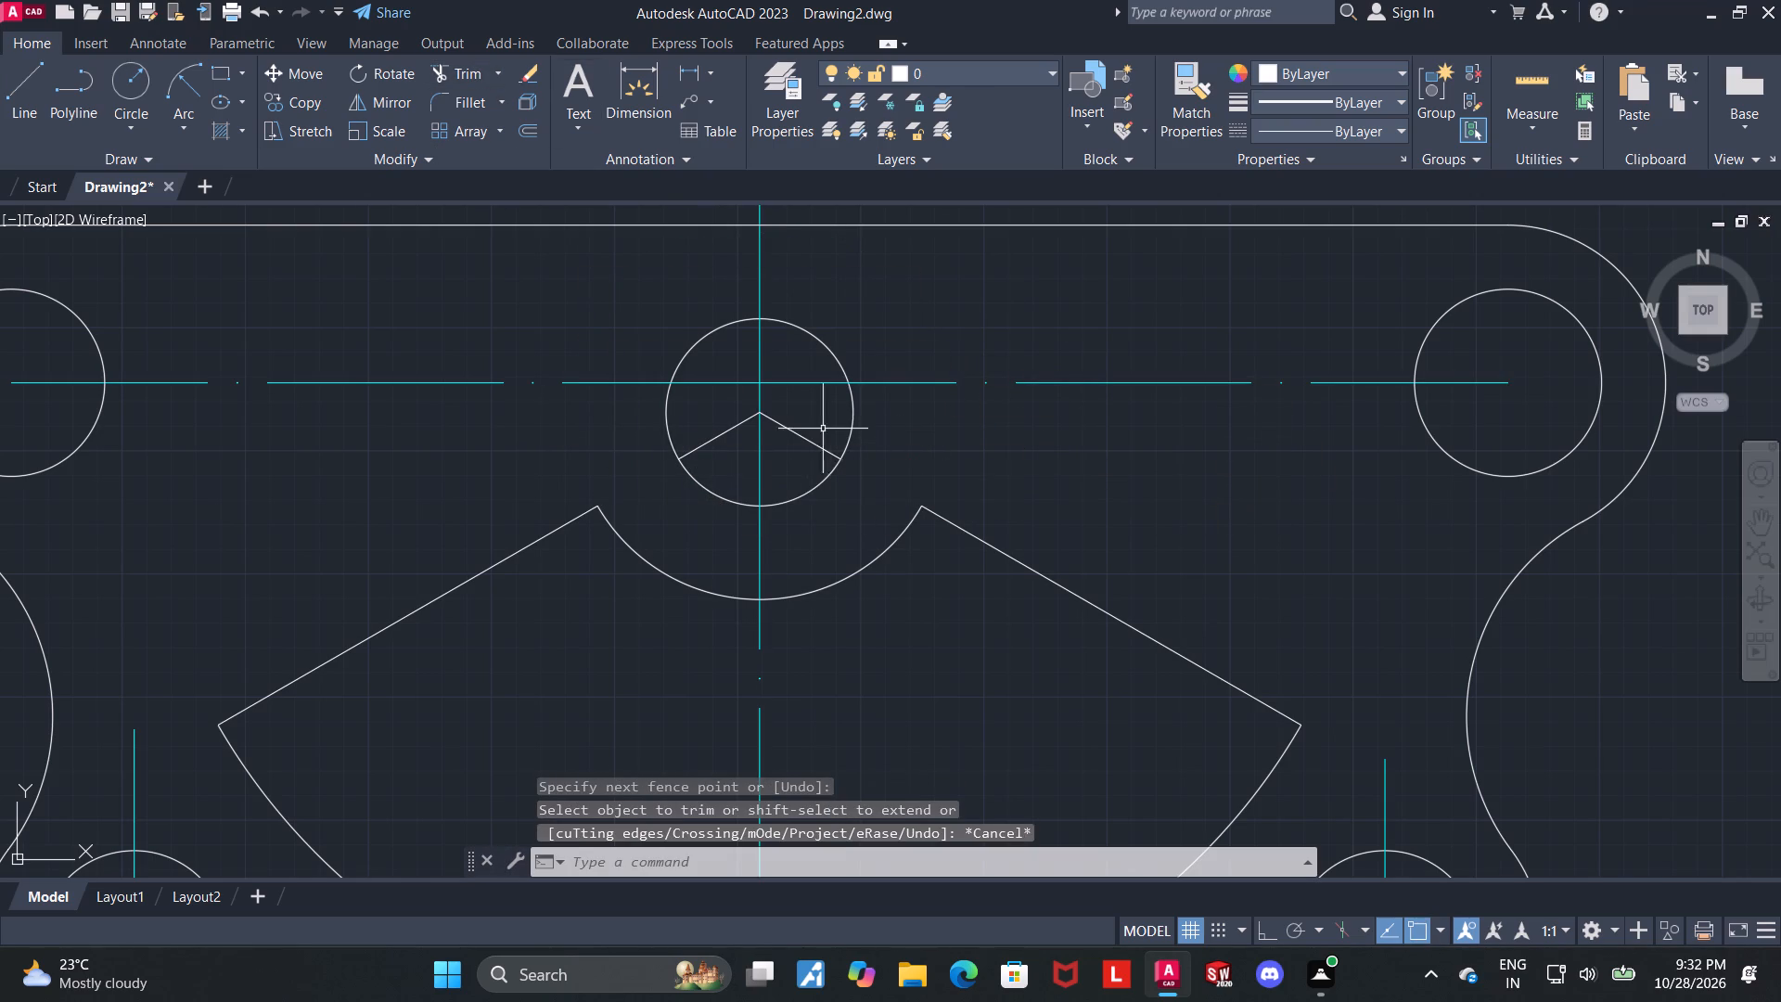
{"action": "left_click", "coordinate": [804, 436]}
{"action": "left_click", "coordinate": [722, 433]}
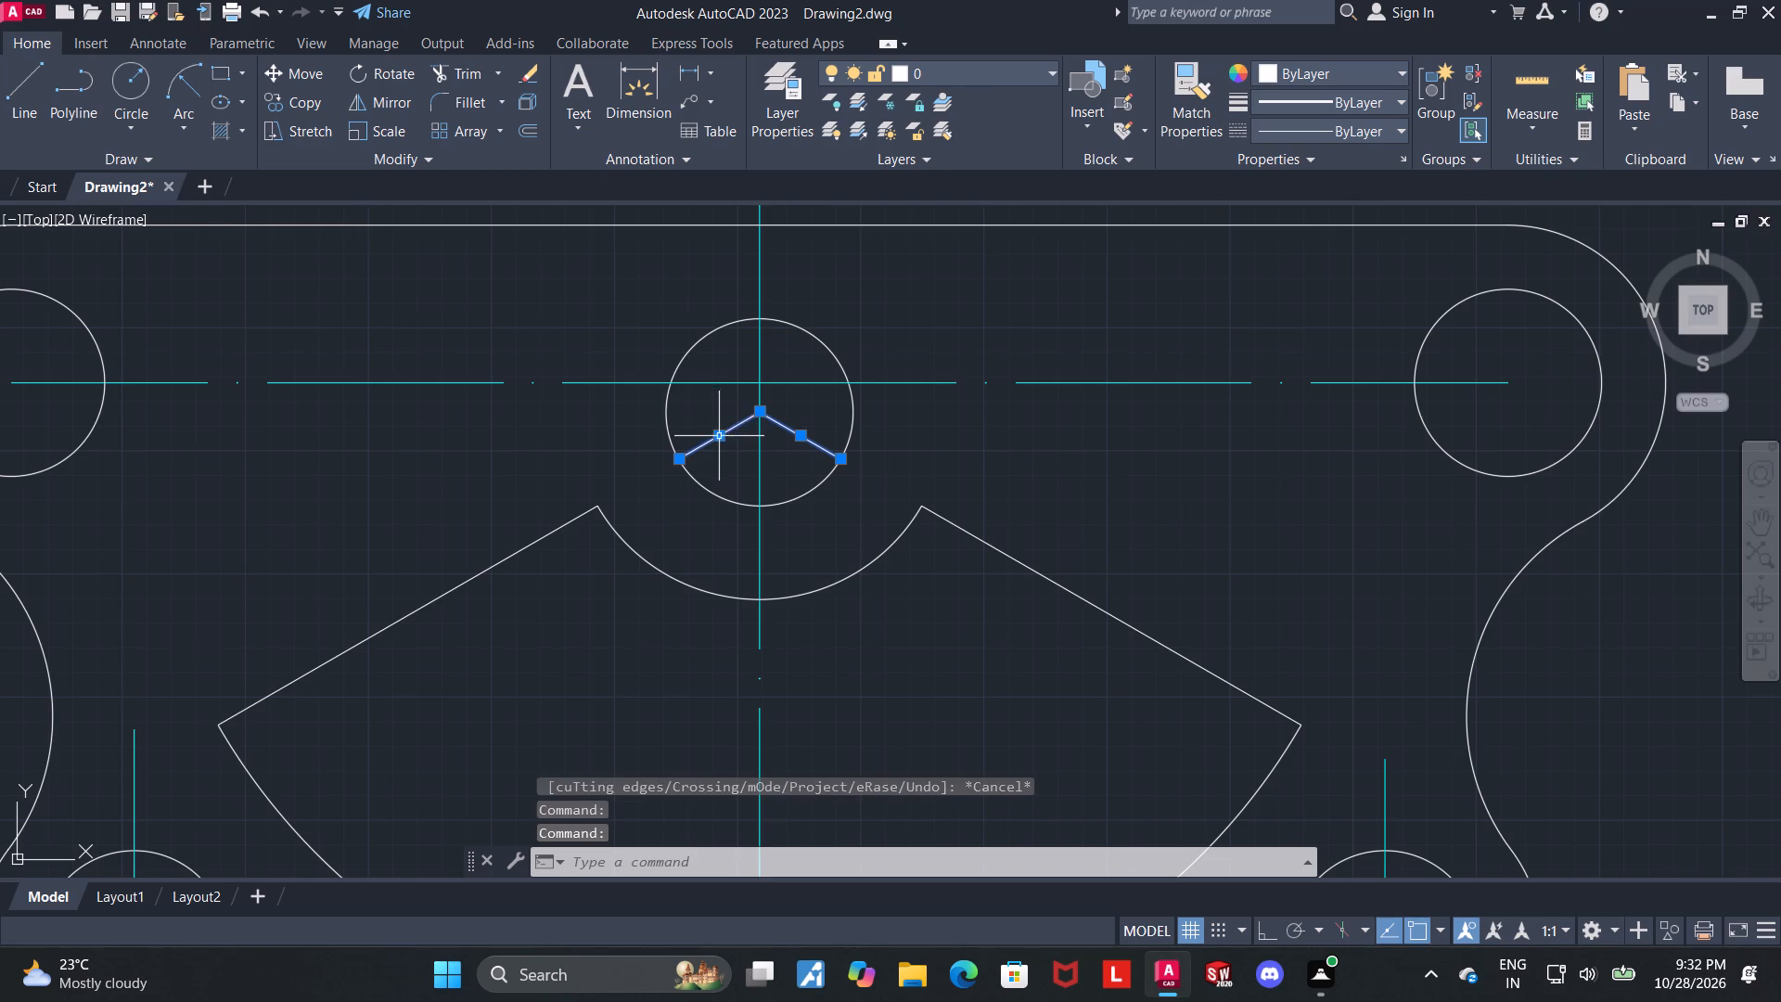
{"action": "key", "text": "Delete"}
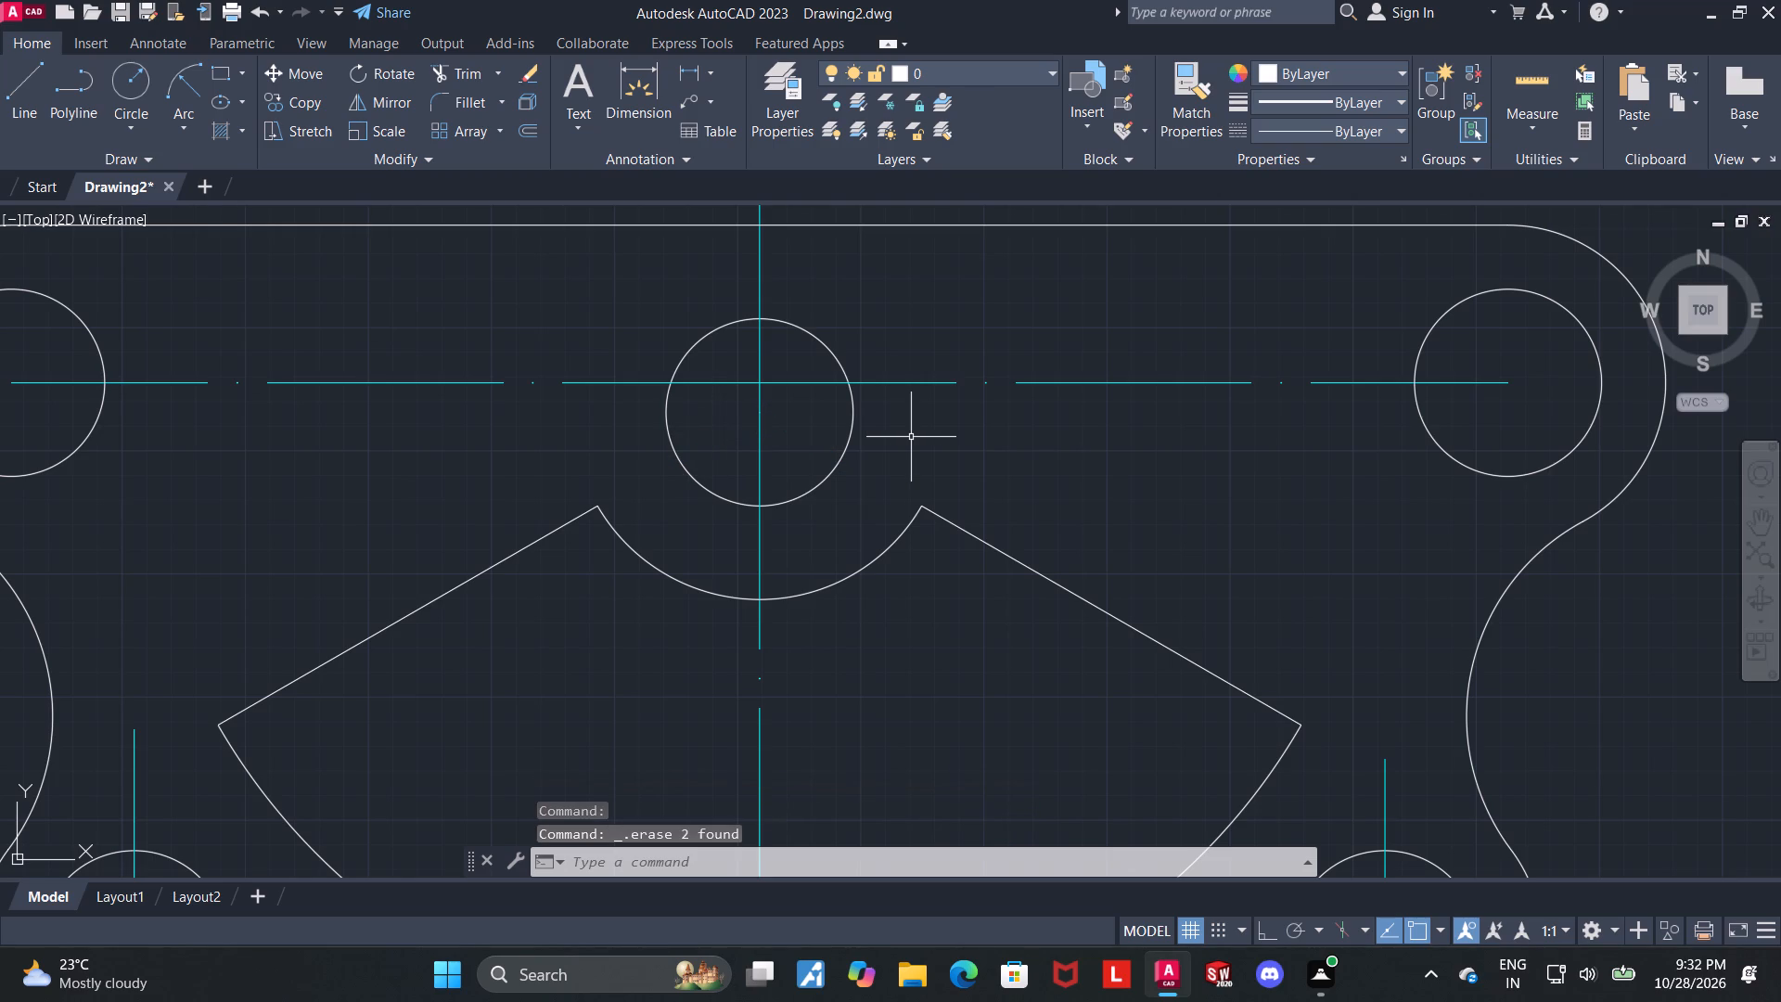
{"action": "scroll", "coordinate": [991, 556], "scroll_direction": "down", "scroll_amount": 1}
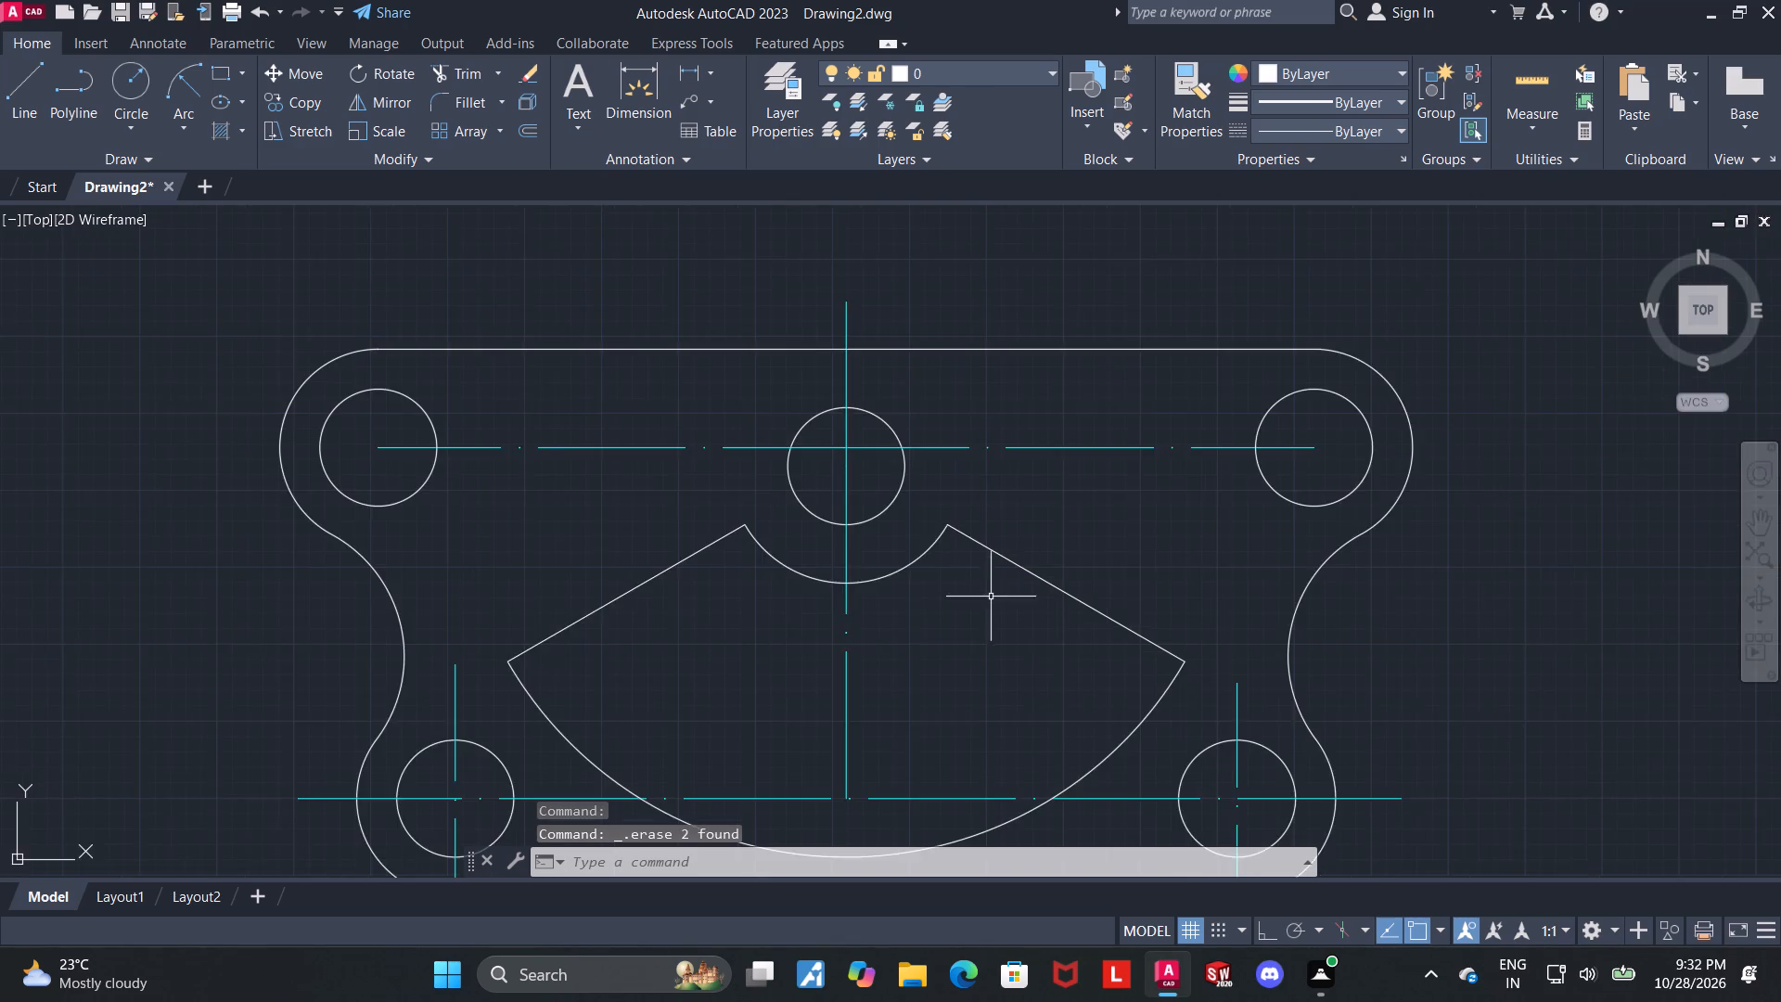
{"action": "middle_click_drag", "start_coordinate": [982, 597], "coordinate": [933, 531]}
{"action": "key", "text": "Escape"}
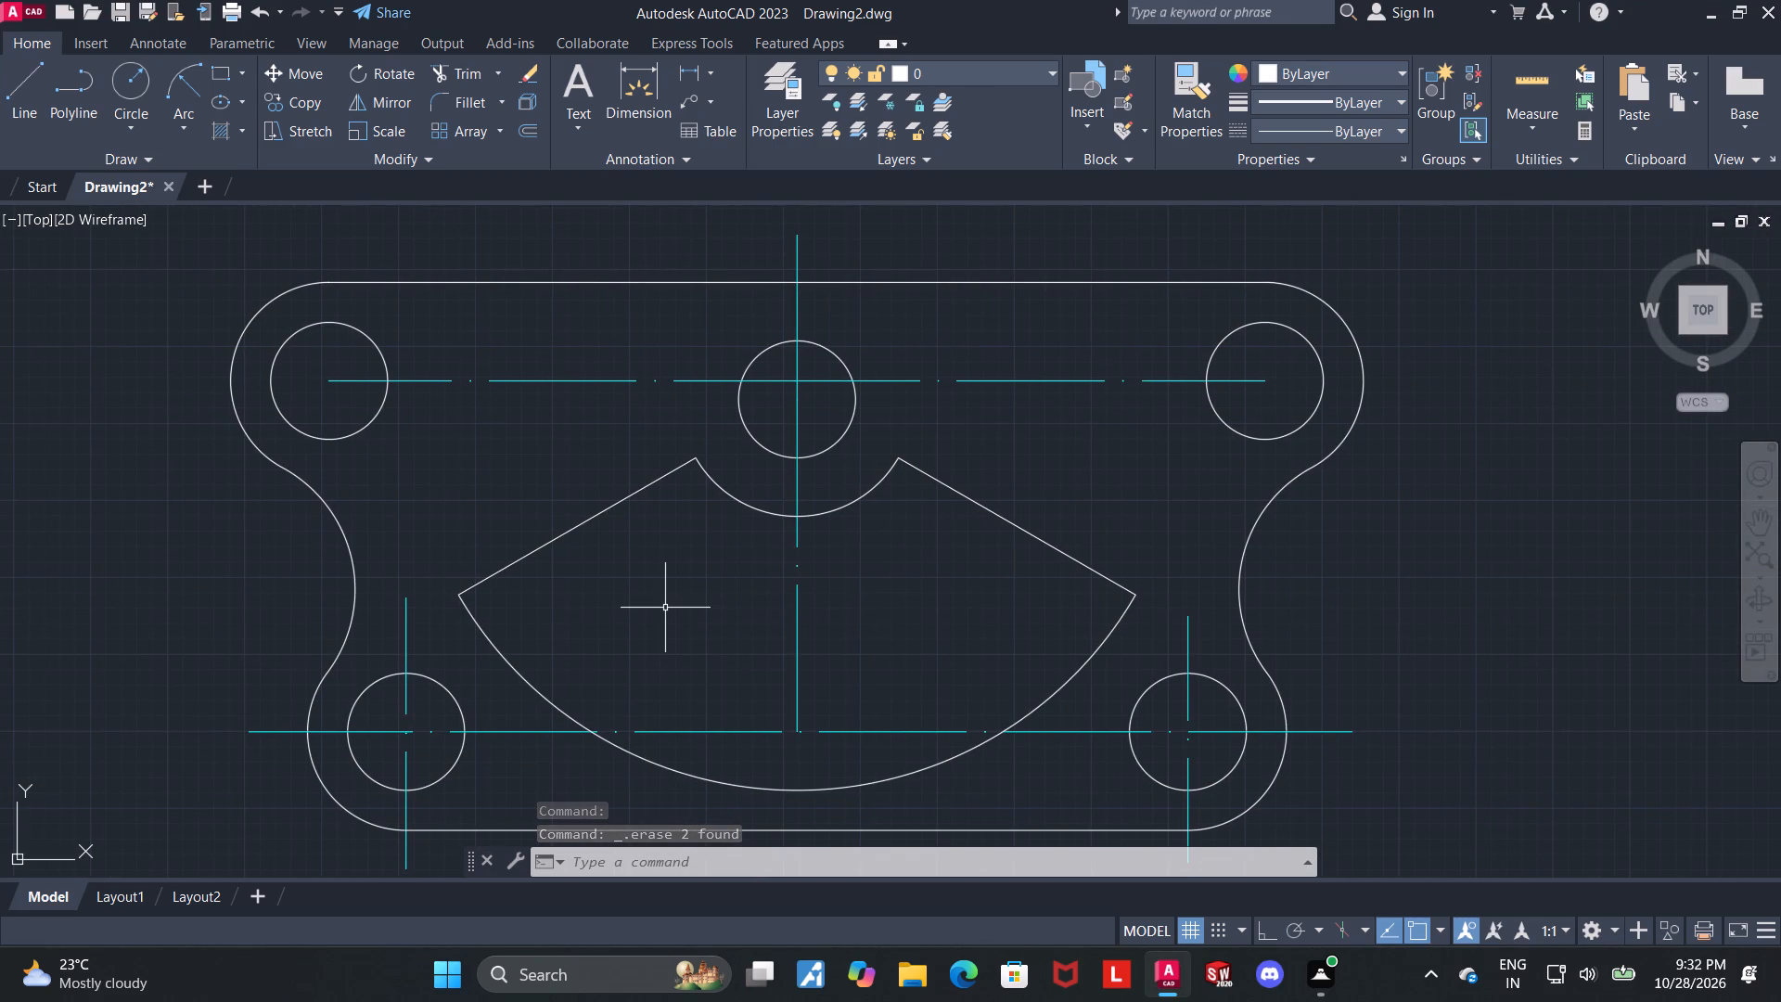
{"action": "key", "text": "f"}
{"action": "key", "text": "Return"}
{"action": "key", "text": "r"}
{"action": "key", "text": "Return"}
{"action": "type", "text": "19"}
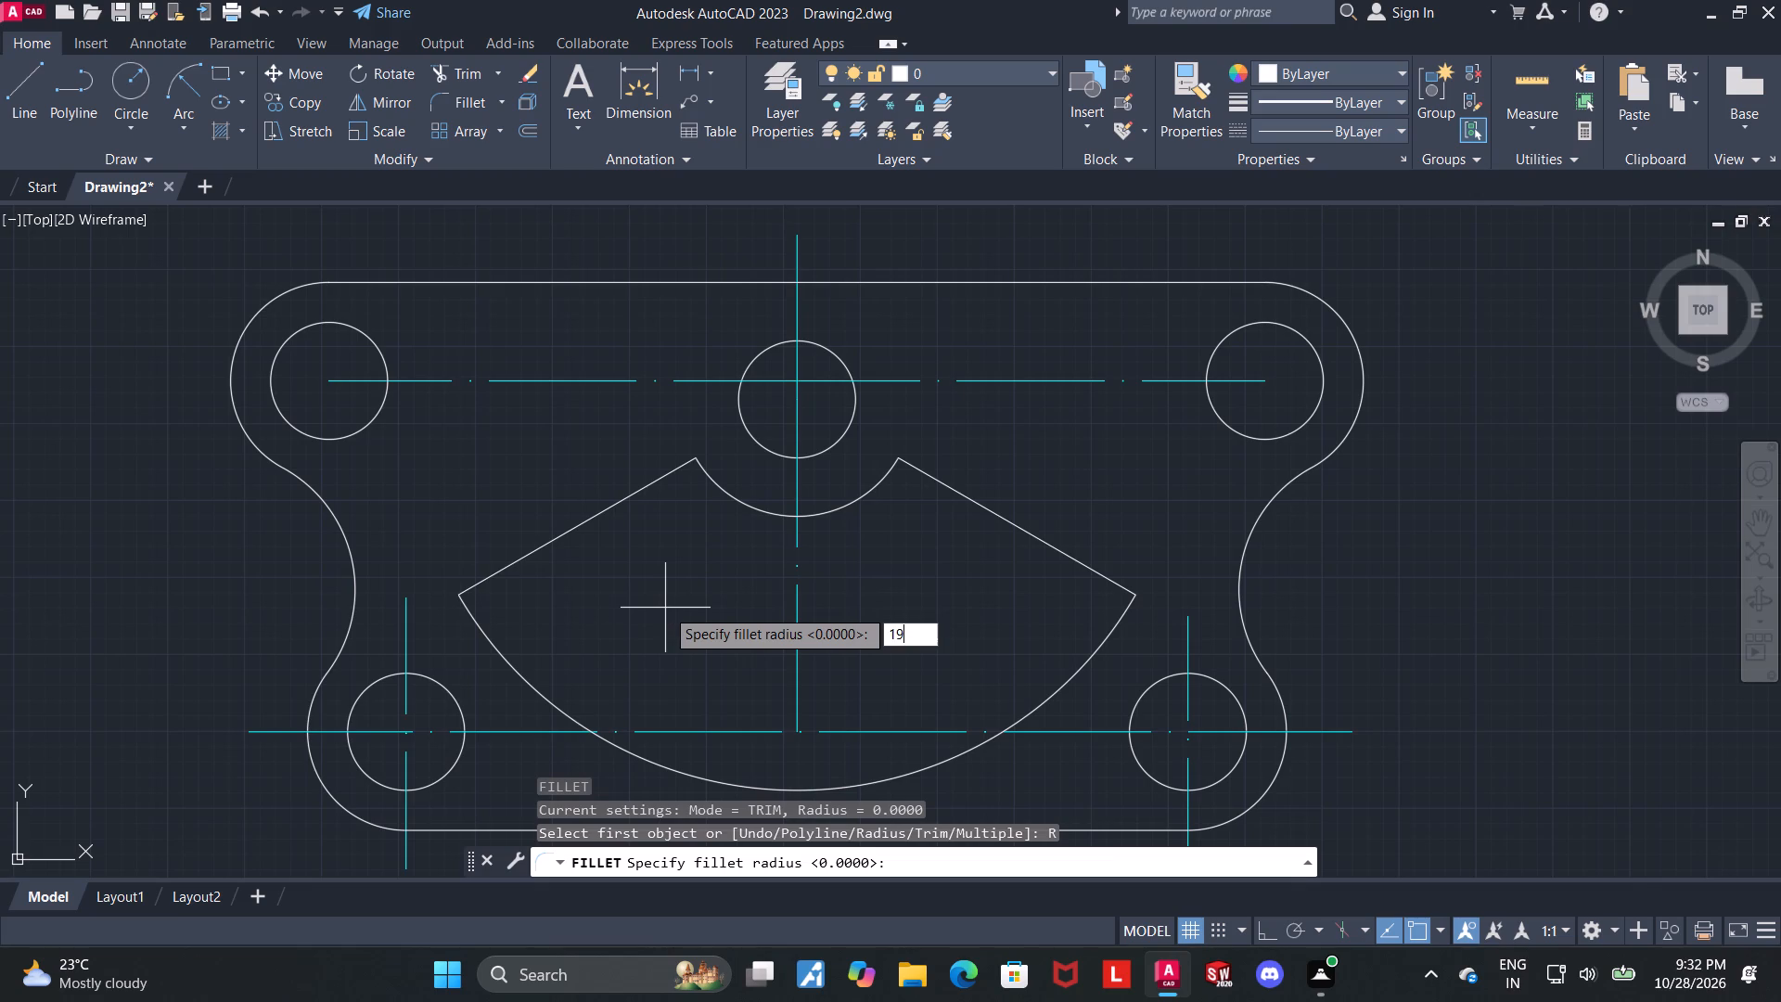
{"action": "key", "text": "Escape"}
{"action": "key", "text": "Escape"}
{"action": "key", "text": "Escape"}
Fillet the cutout's upper right corner, between the small arc and the right angled line, with radius 9.5.
{"action": "key", "text": "f"}
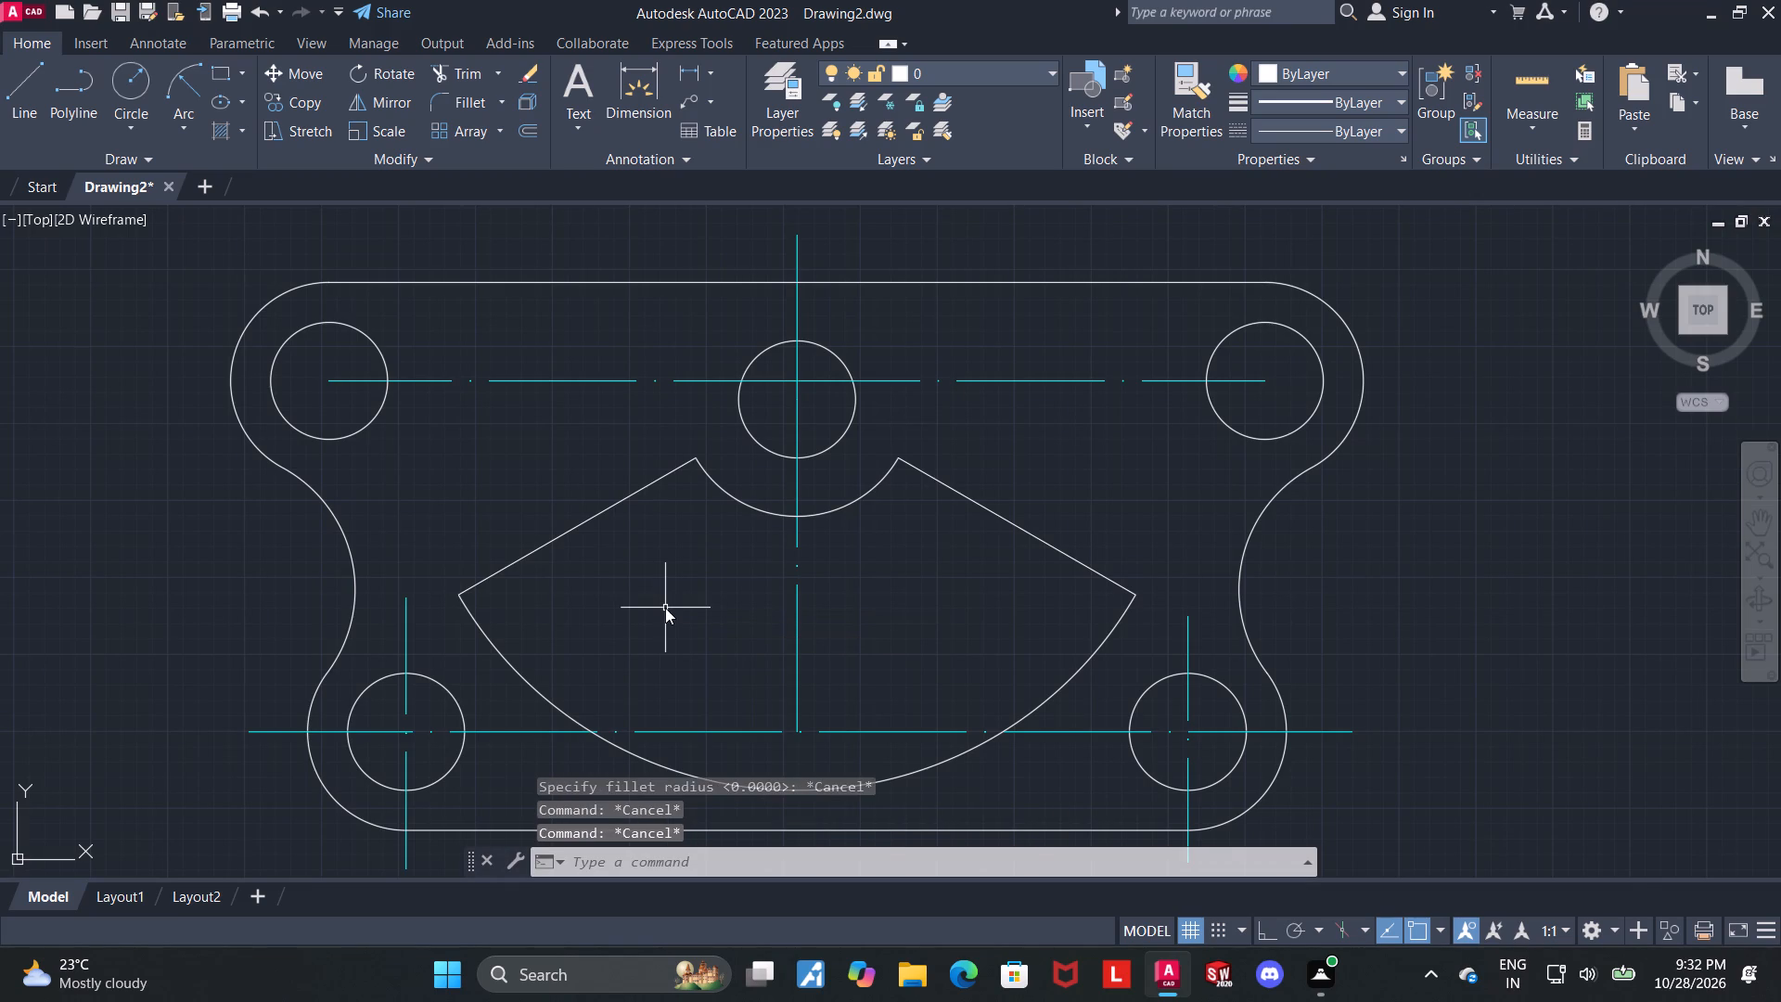
{"action": "key", "text": "Return"}
{"action": "key", "text": "r"}
{"action": "key", "text": "Return"}
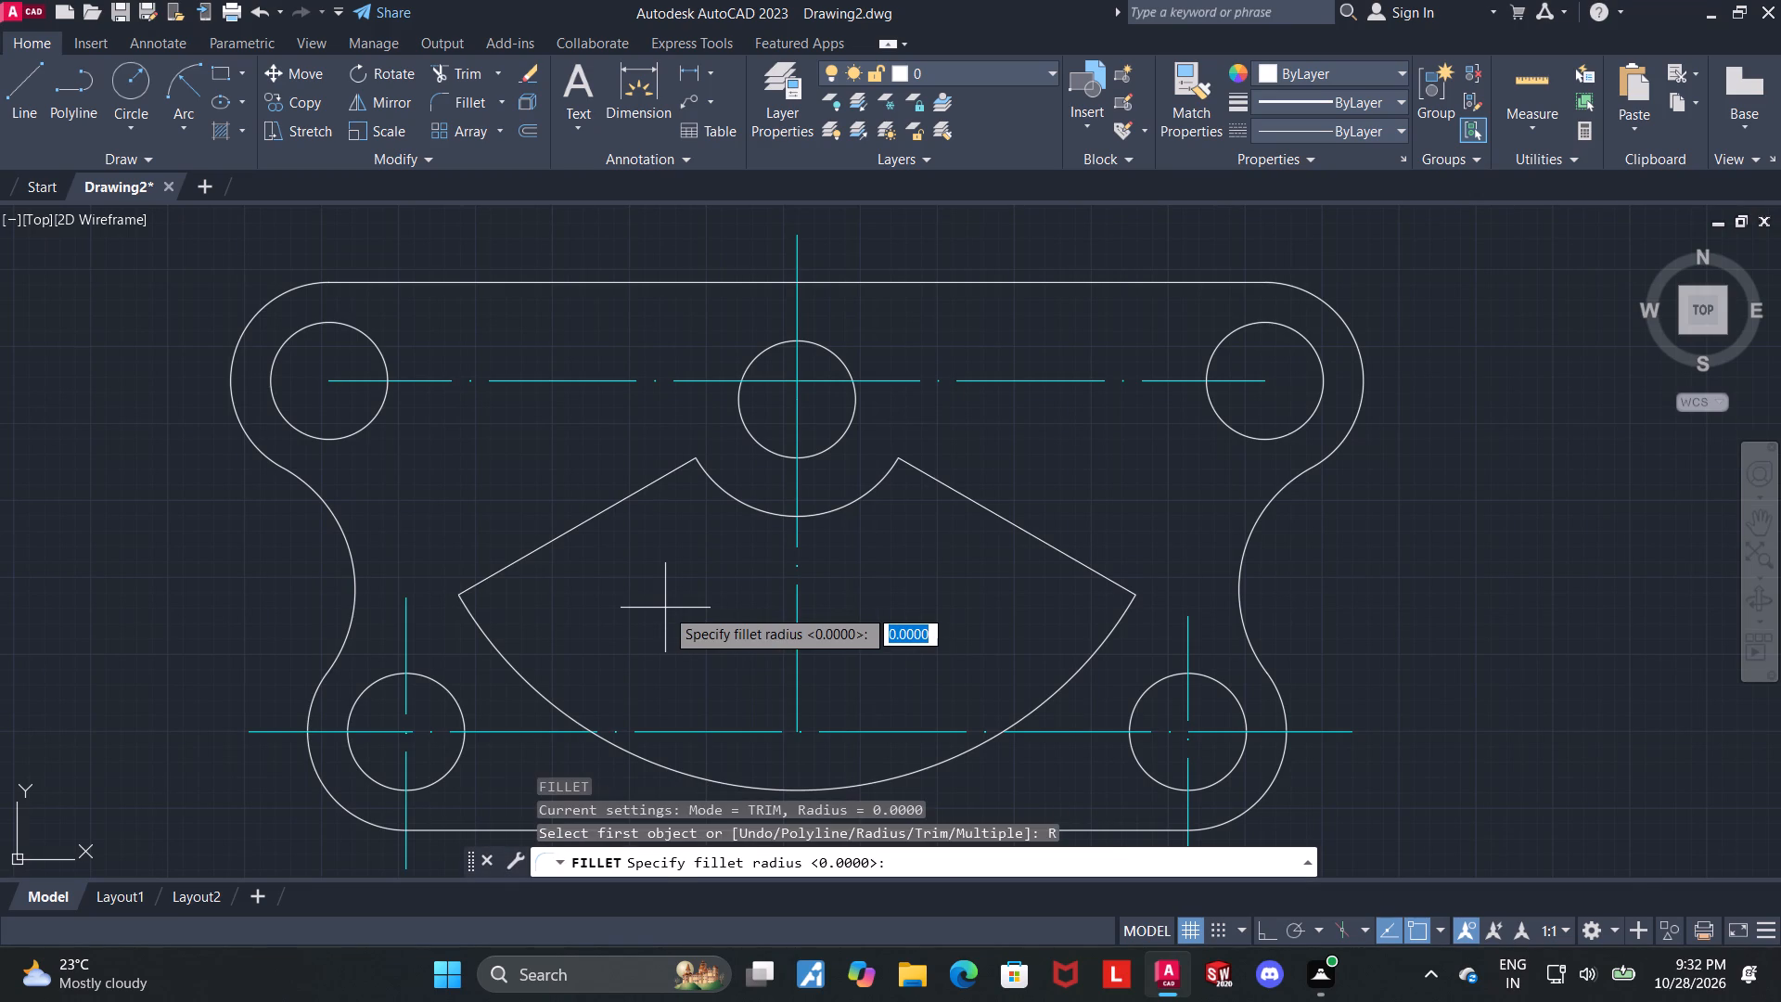
{"action": "type", "text": "9."}
{"action": "key", "text": "5"}
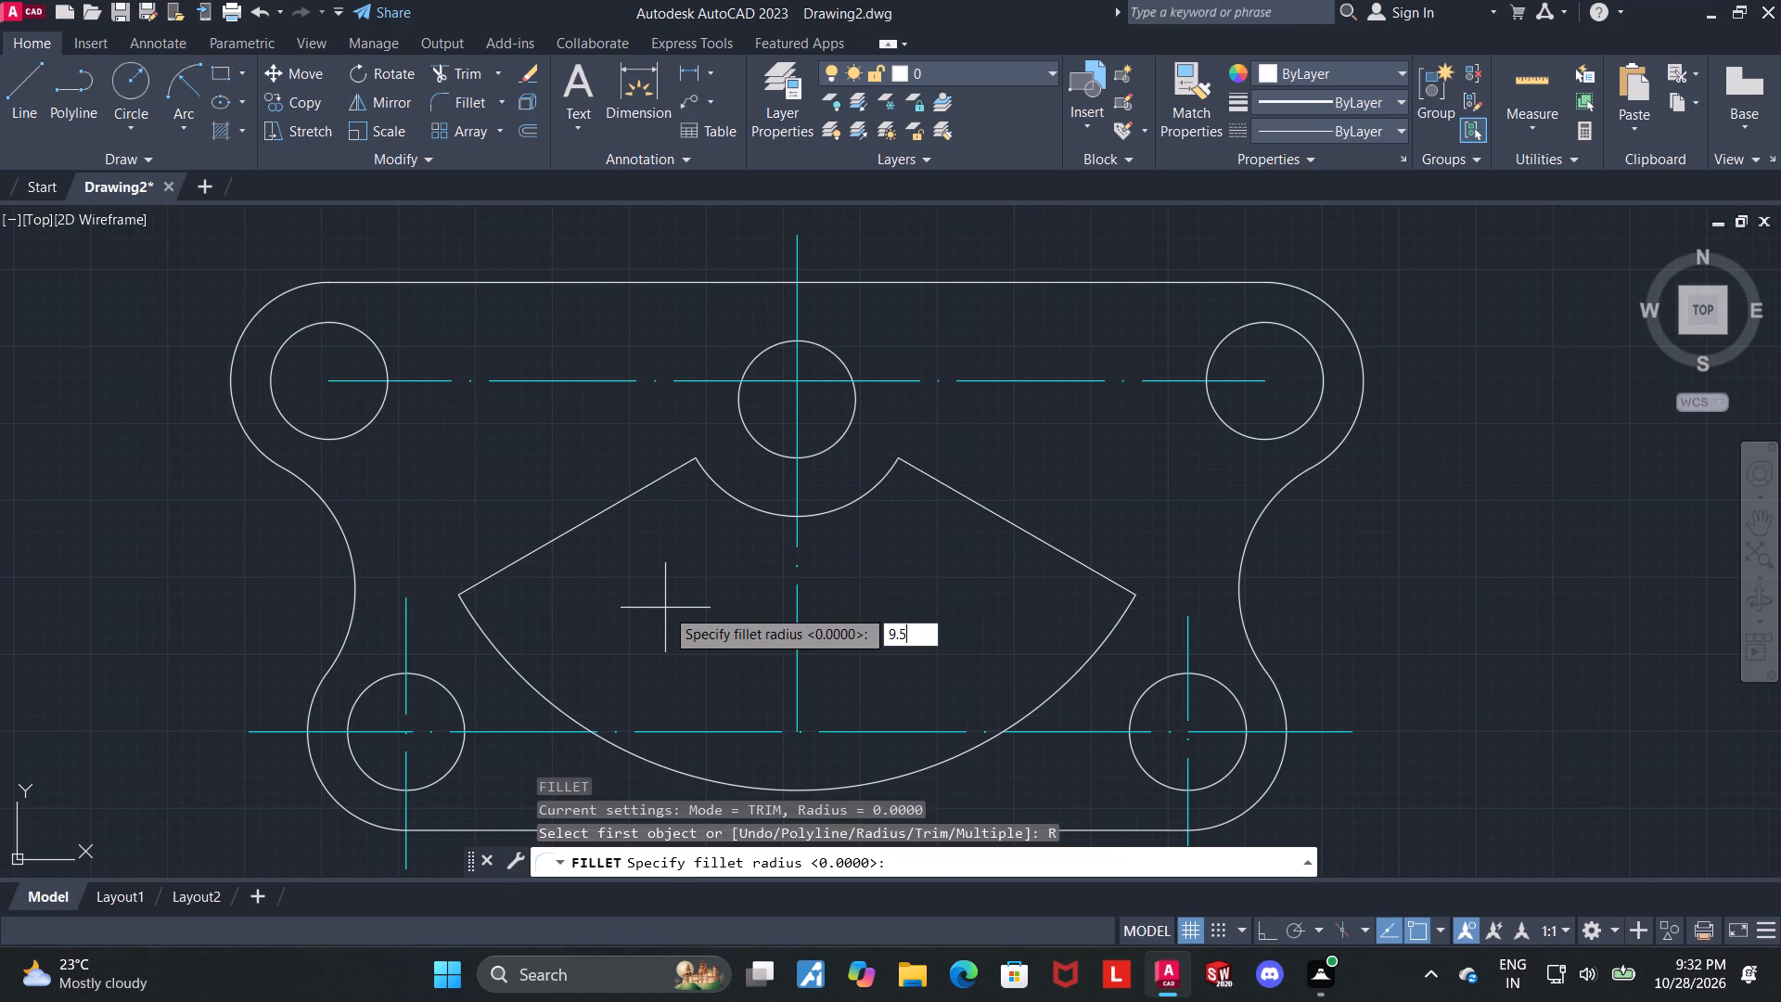
{"action": "key", "text": "Return"}
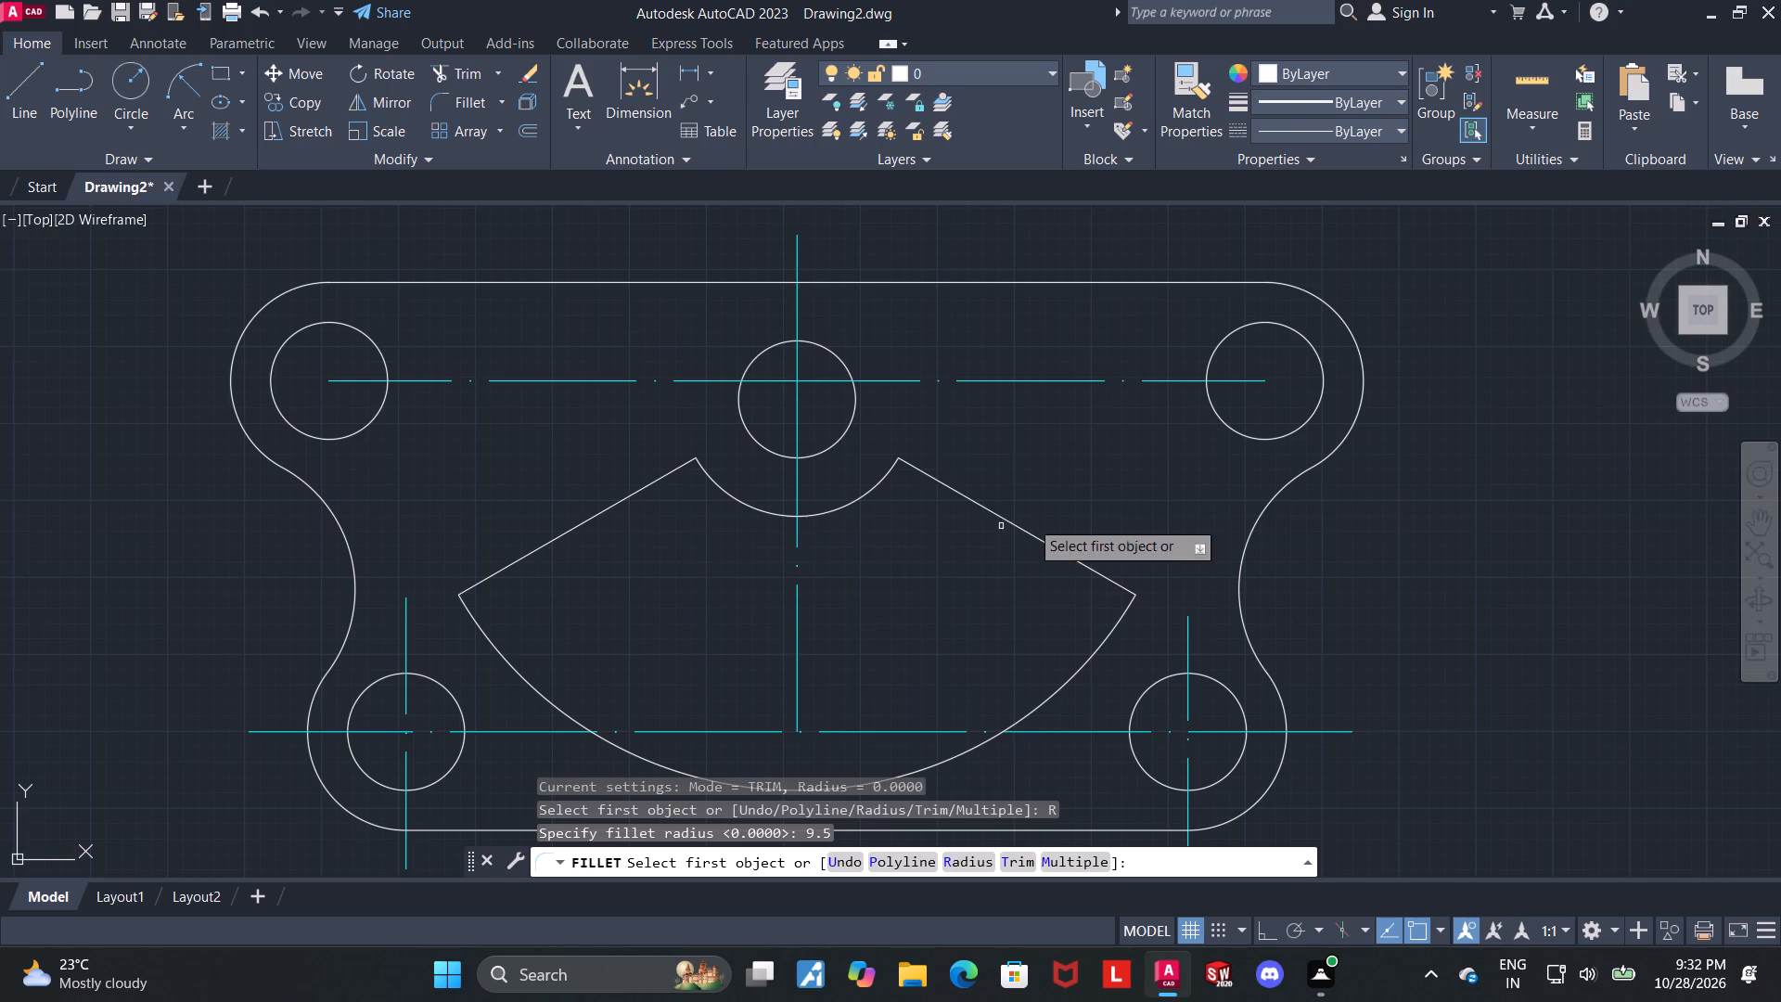
{"action": "left_click", "coordinate": [882, 483]}
{"action": "left_click", "coordinate": [914, 469]}
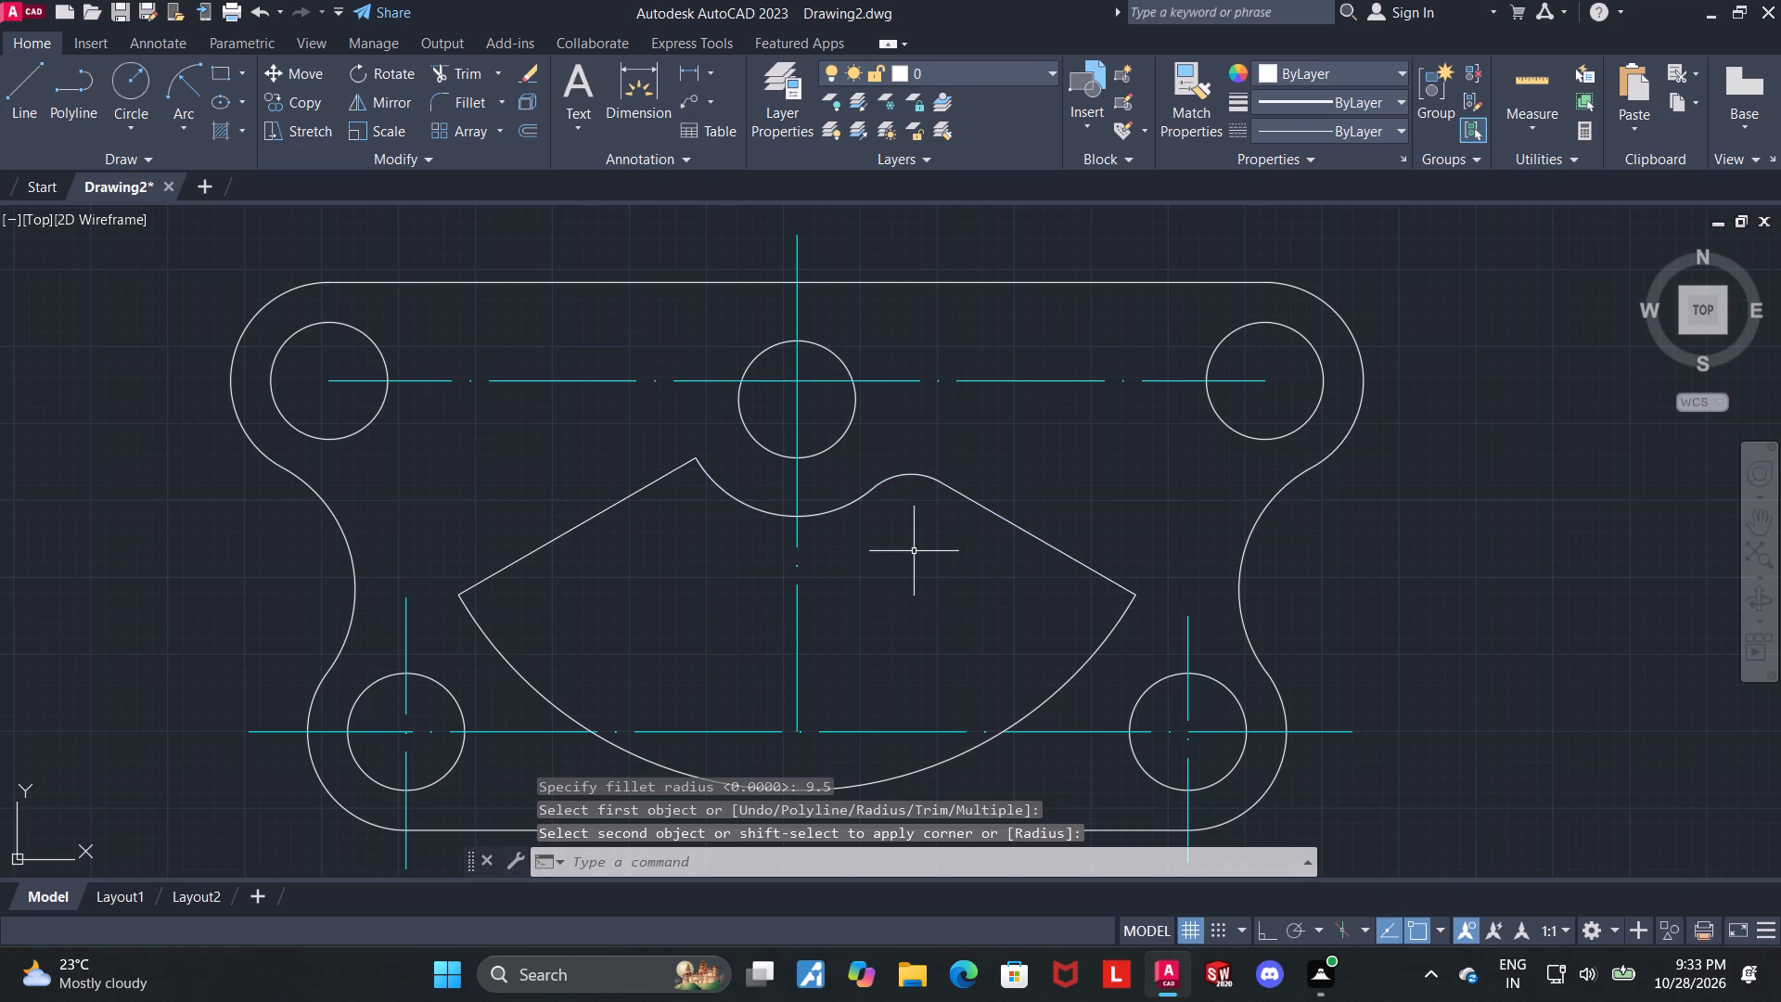
Fillet the cutout's upper left corner, between the left angled line and the small arc, with radius 9.5.
{"action": "key", "text": "f"}
{"action": "key", "text": "Return"}
{"action": "key", "text": "r"}
{"action": "key", "text": "Return"}
{"action": "key", "text": "Return"}
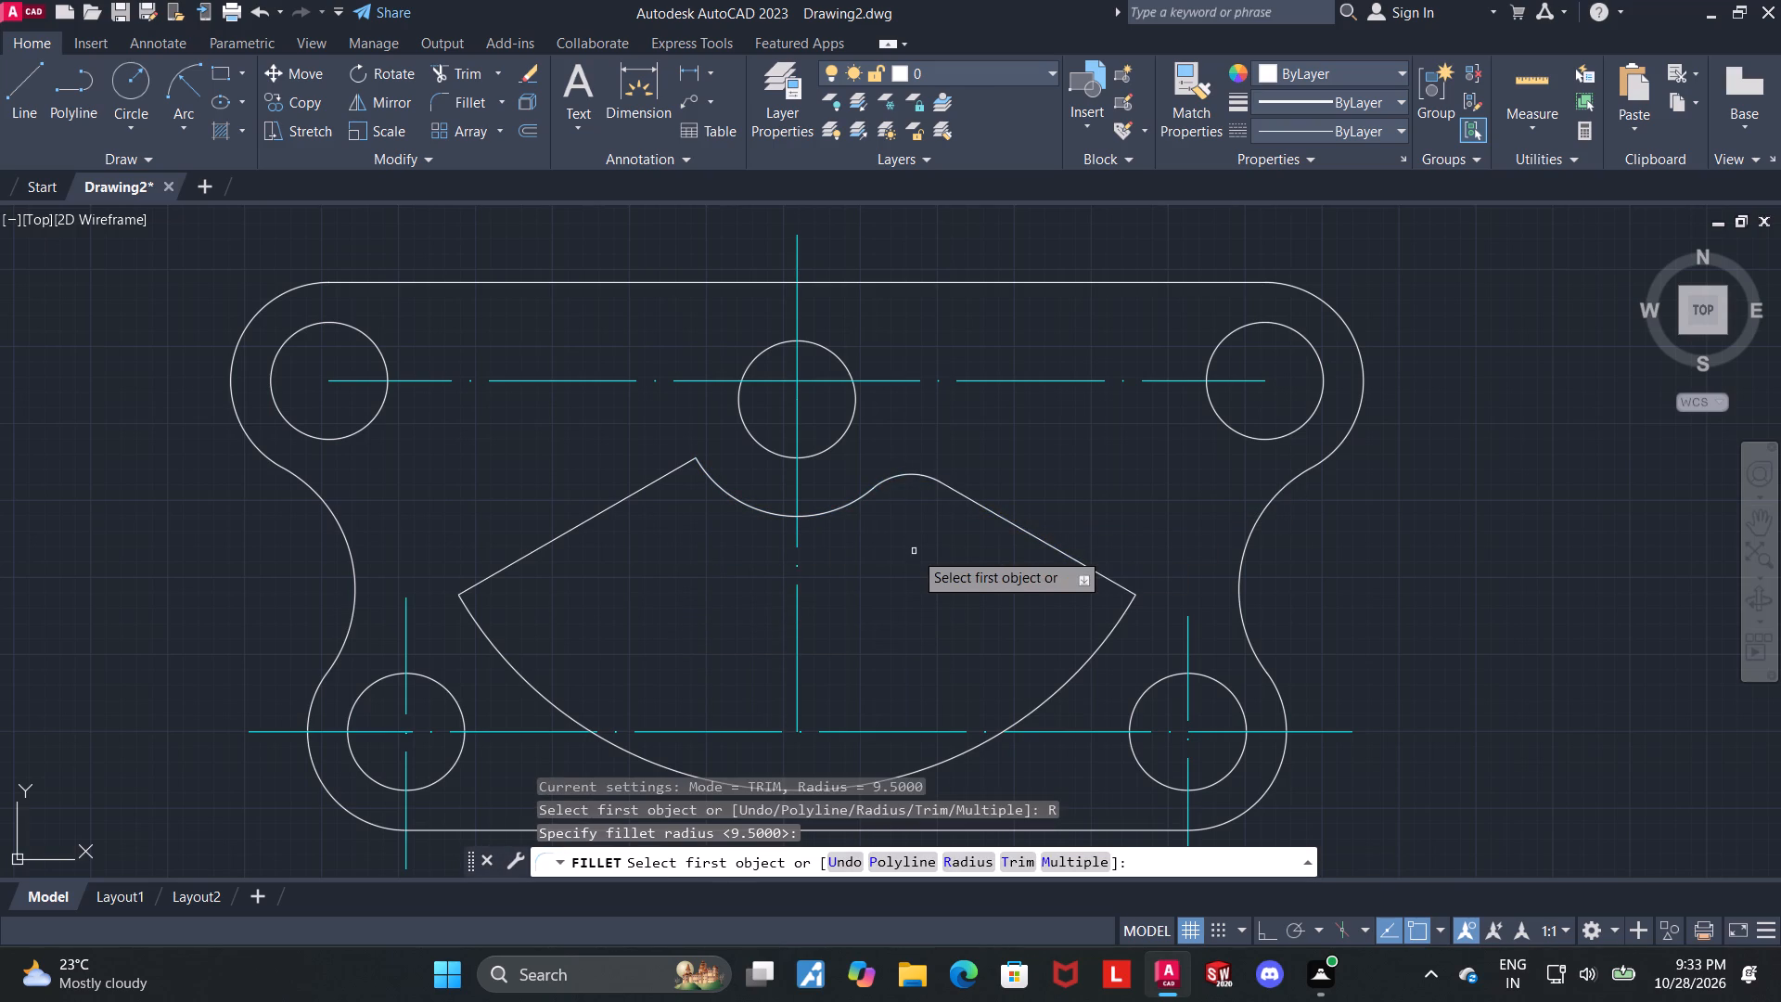
{"action": "left_click", "coordinate": [676, 469]}
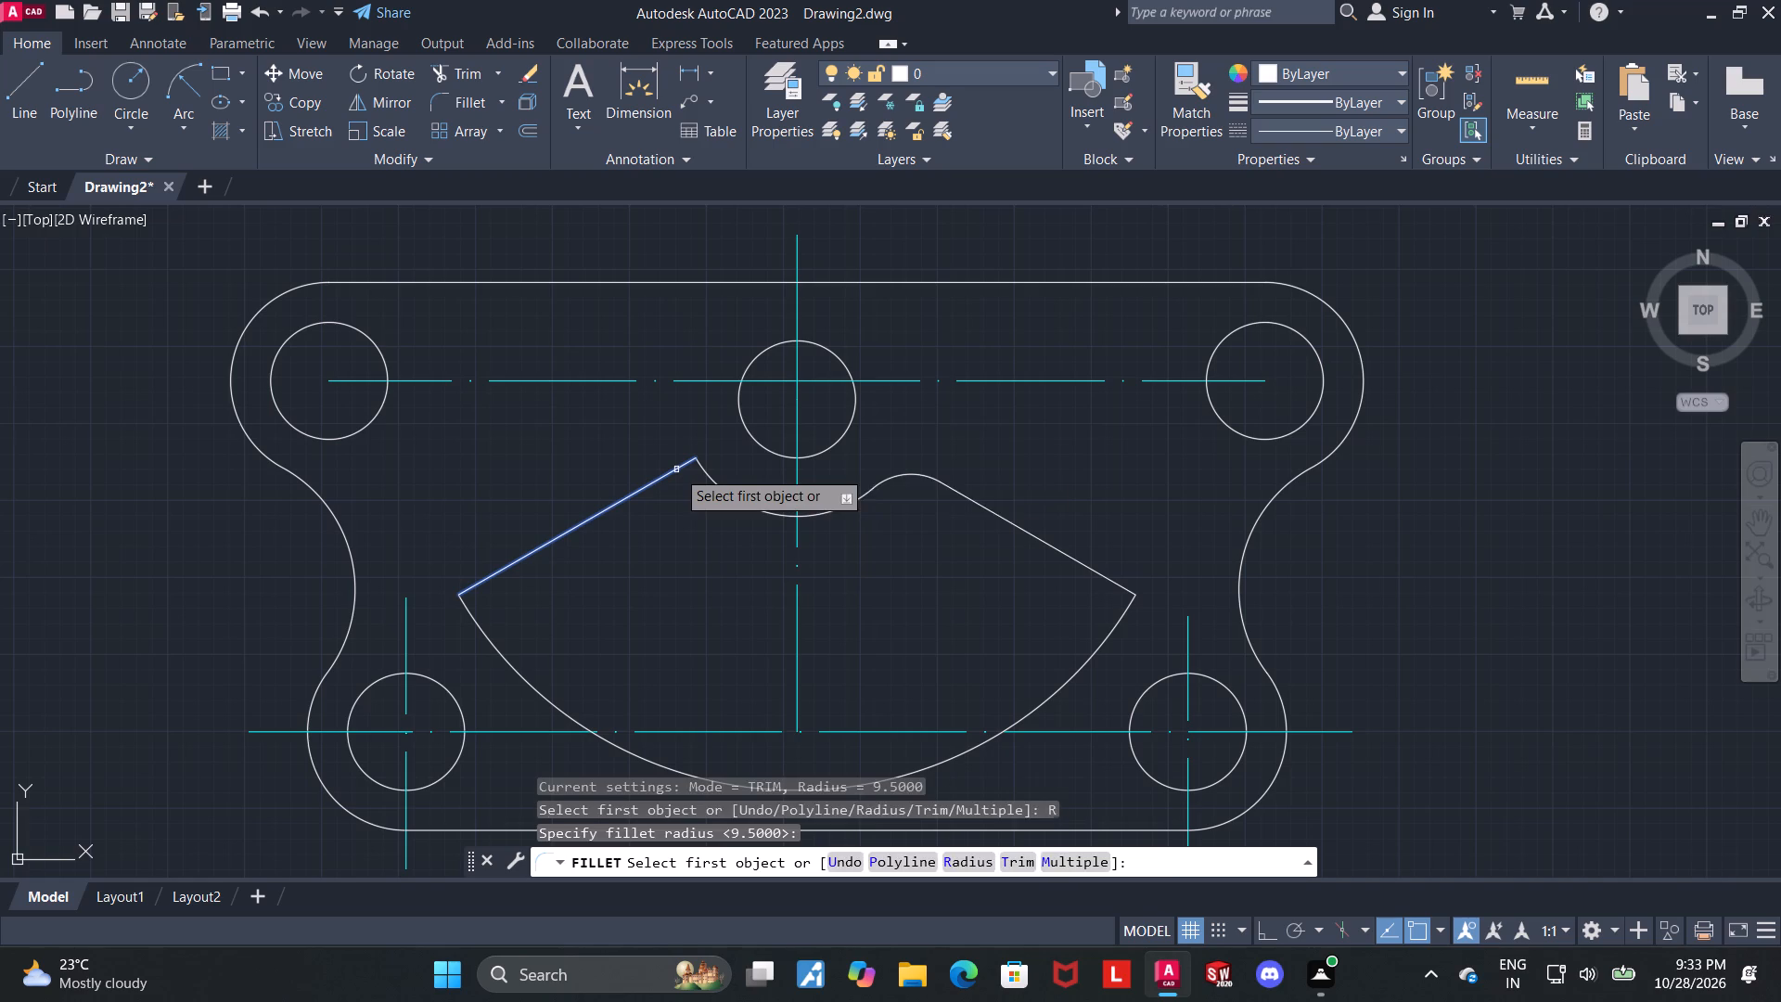
{"action": "left_click", "coordinate": [713, 476]}
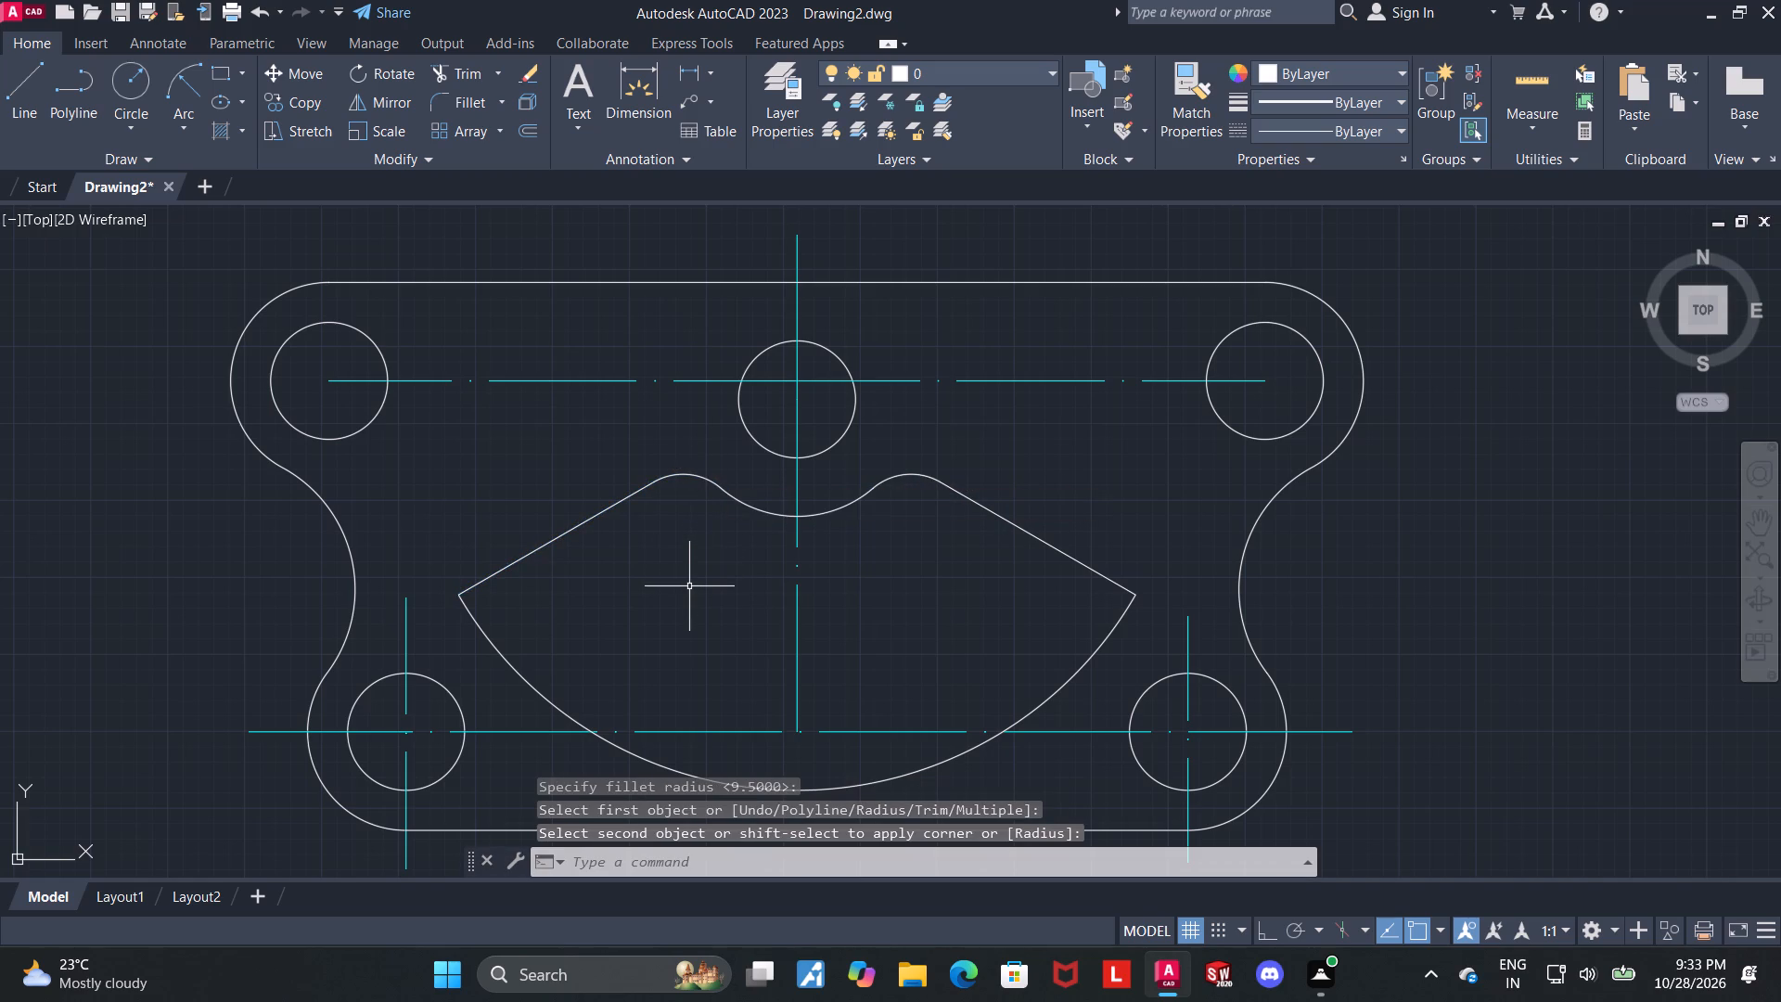
Fillet the cutout's outer left corner, between the large lower arc and the left angled line, with radius 9.5.
{"action": "key", "text": "f"}
{"action": "key", "text": "Return"}
{"action": "key", "text": "r"}
{"action": "key", "text": "Return"}
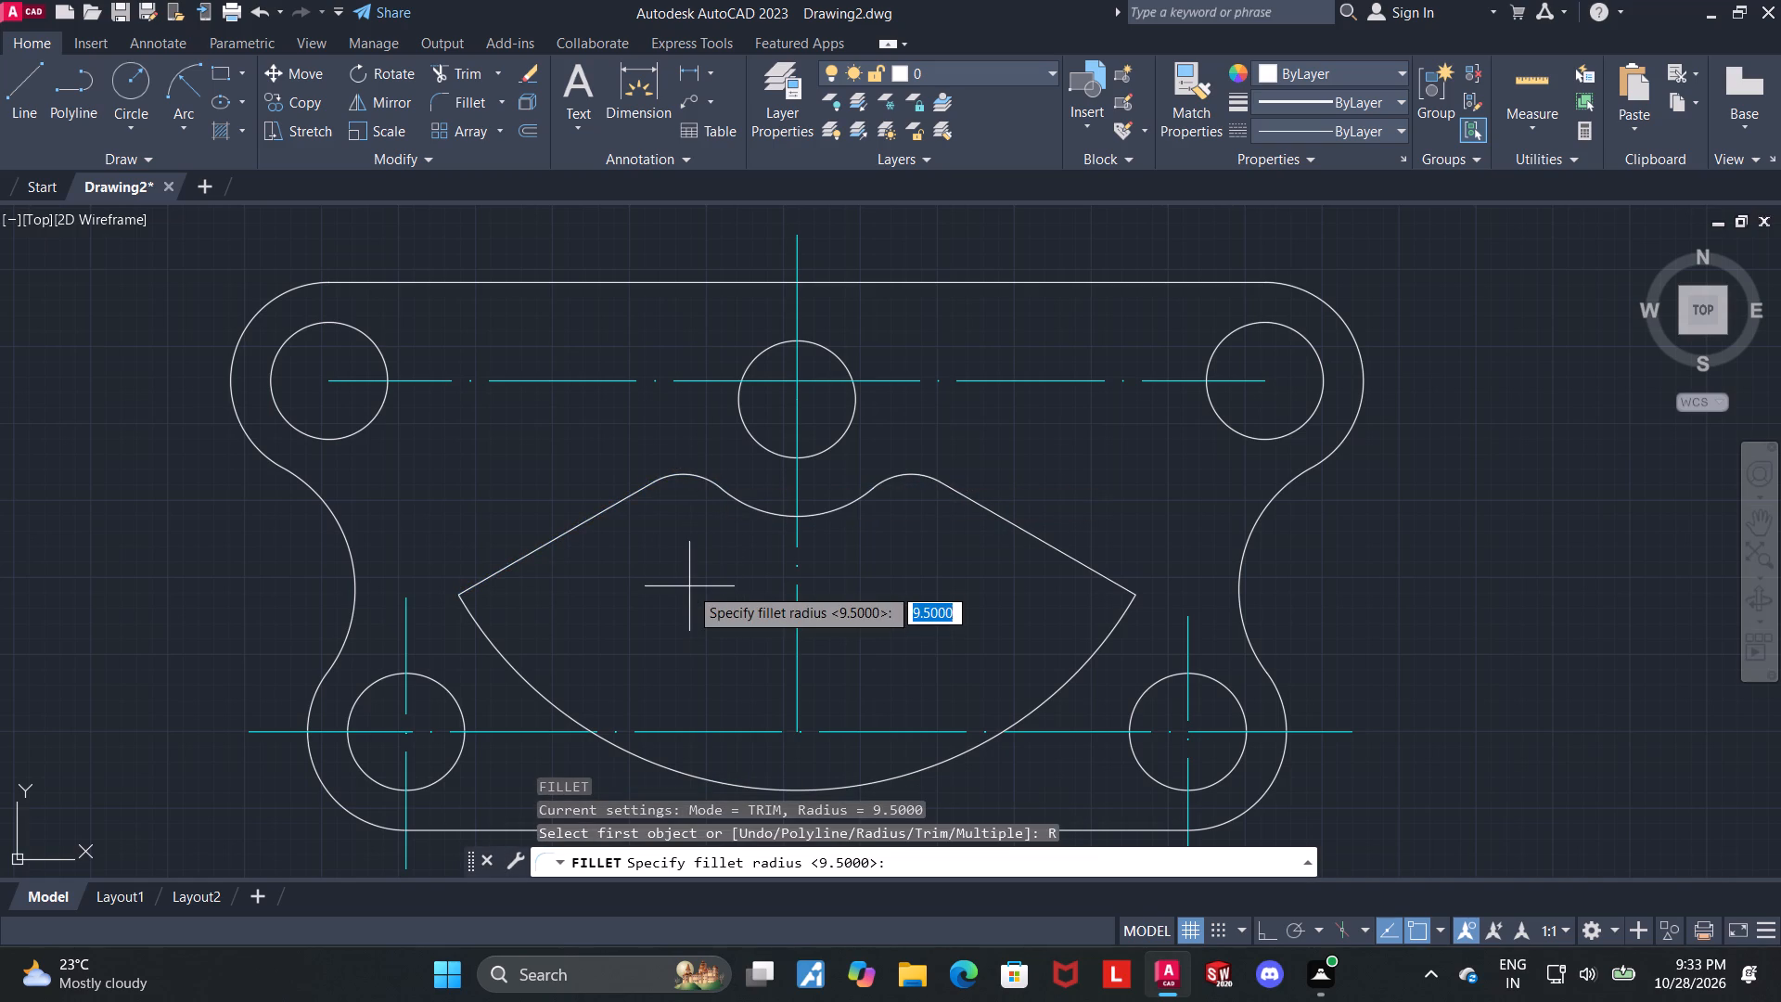
{"action": "key", "text": "Return"}
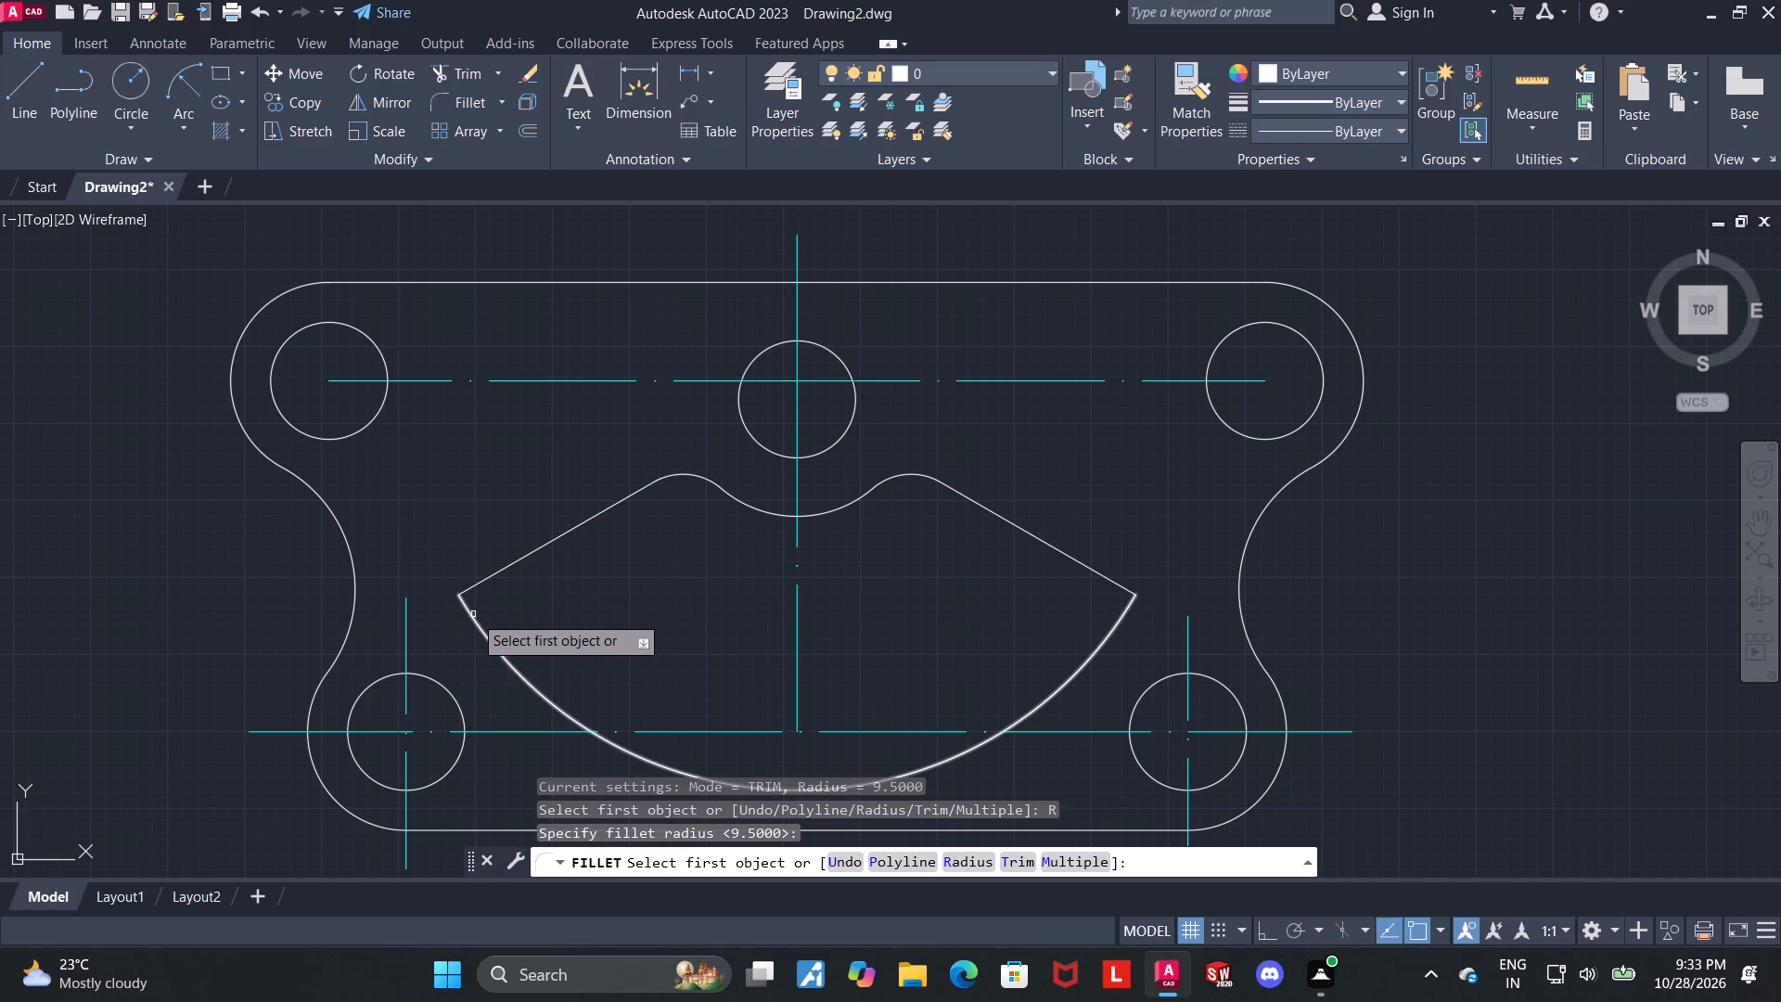
{"action": "left_click", "coordinate": [473, 614]}
{"action": "left_click", "coordinate": [482, 579]}
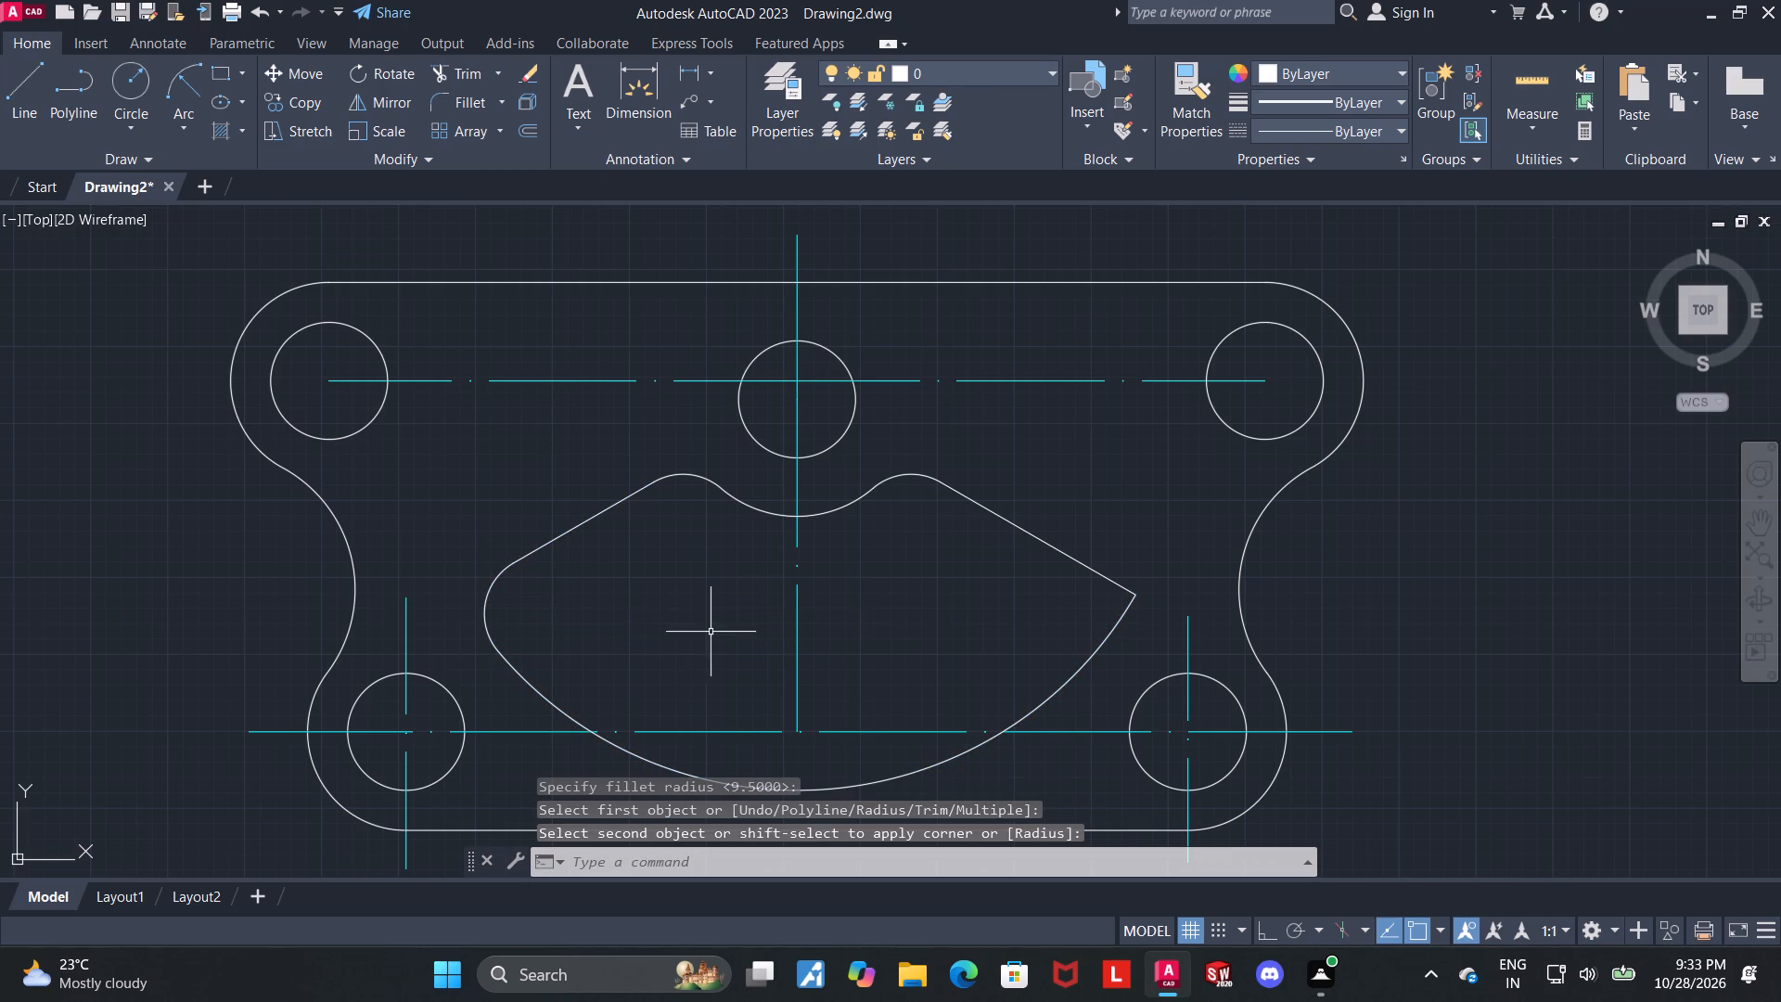
Fillet the cutout's outer right corner, between the right angled line and the large lower arc, with radius 9.5.
{"action": "key", "text": "f"}
{"action": "key", "text": "Return"}
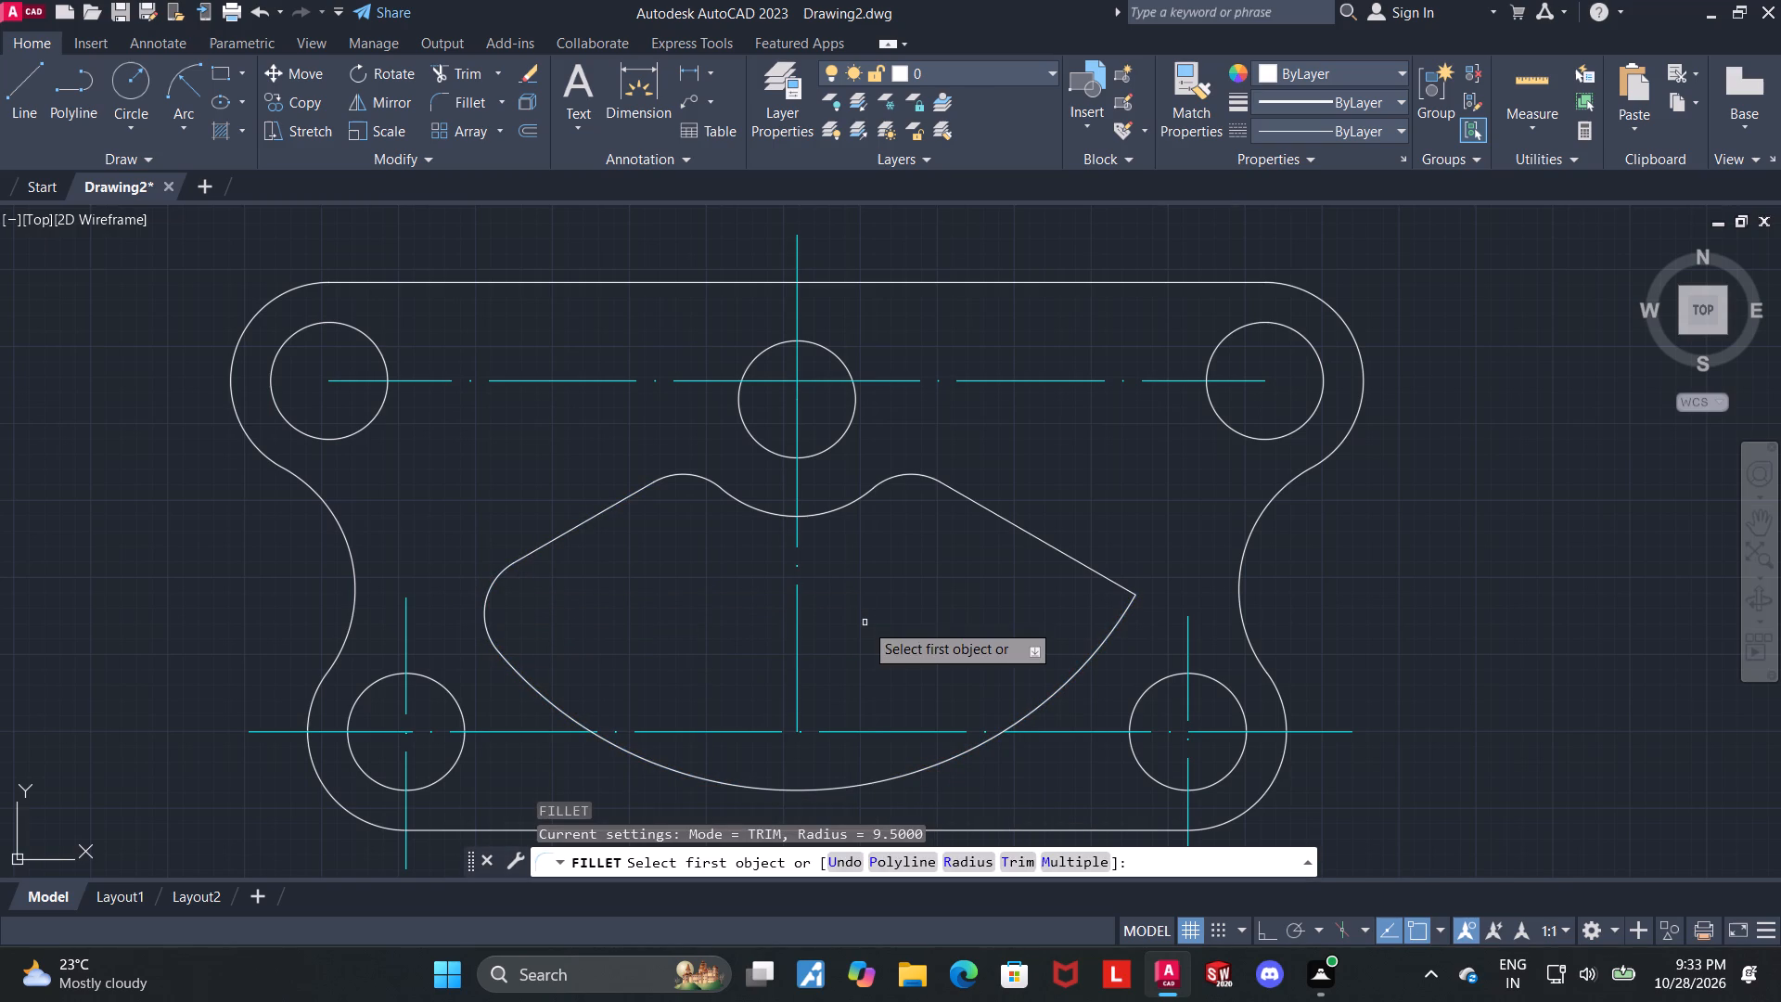
{"action": "key", "text": "r"}
{"action": "key", "text": "Return"}
{"action": "key", "text": "Return"}
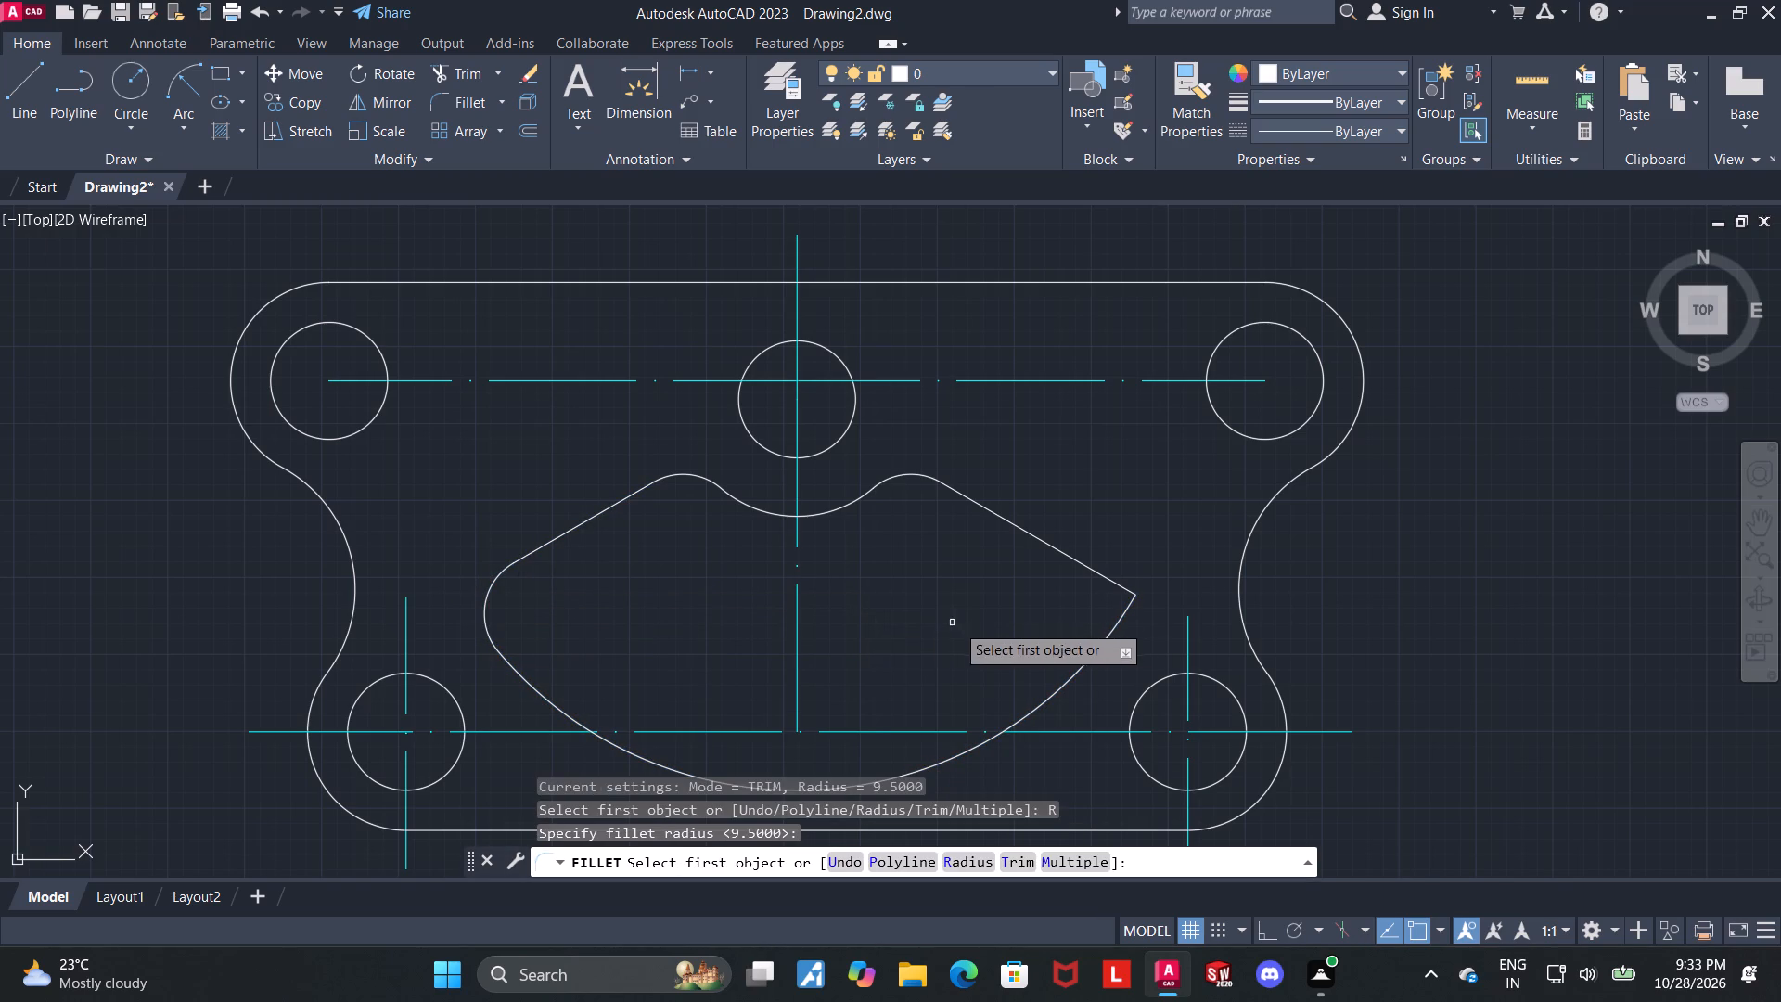
{"action": "left_click", "coordinate": [1108, 581]}
{"action": "left_click", "coordinate": [1127, 609]}
{"action": "scroll", "coordinate": [1124, 504], "scroll_direction": "down", "scroll_amount": 1}
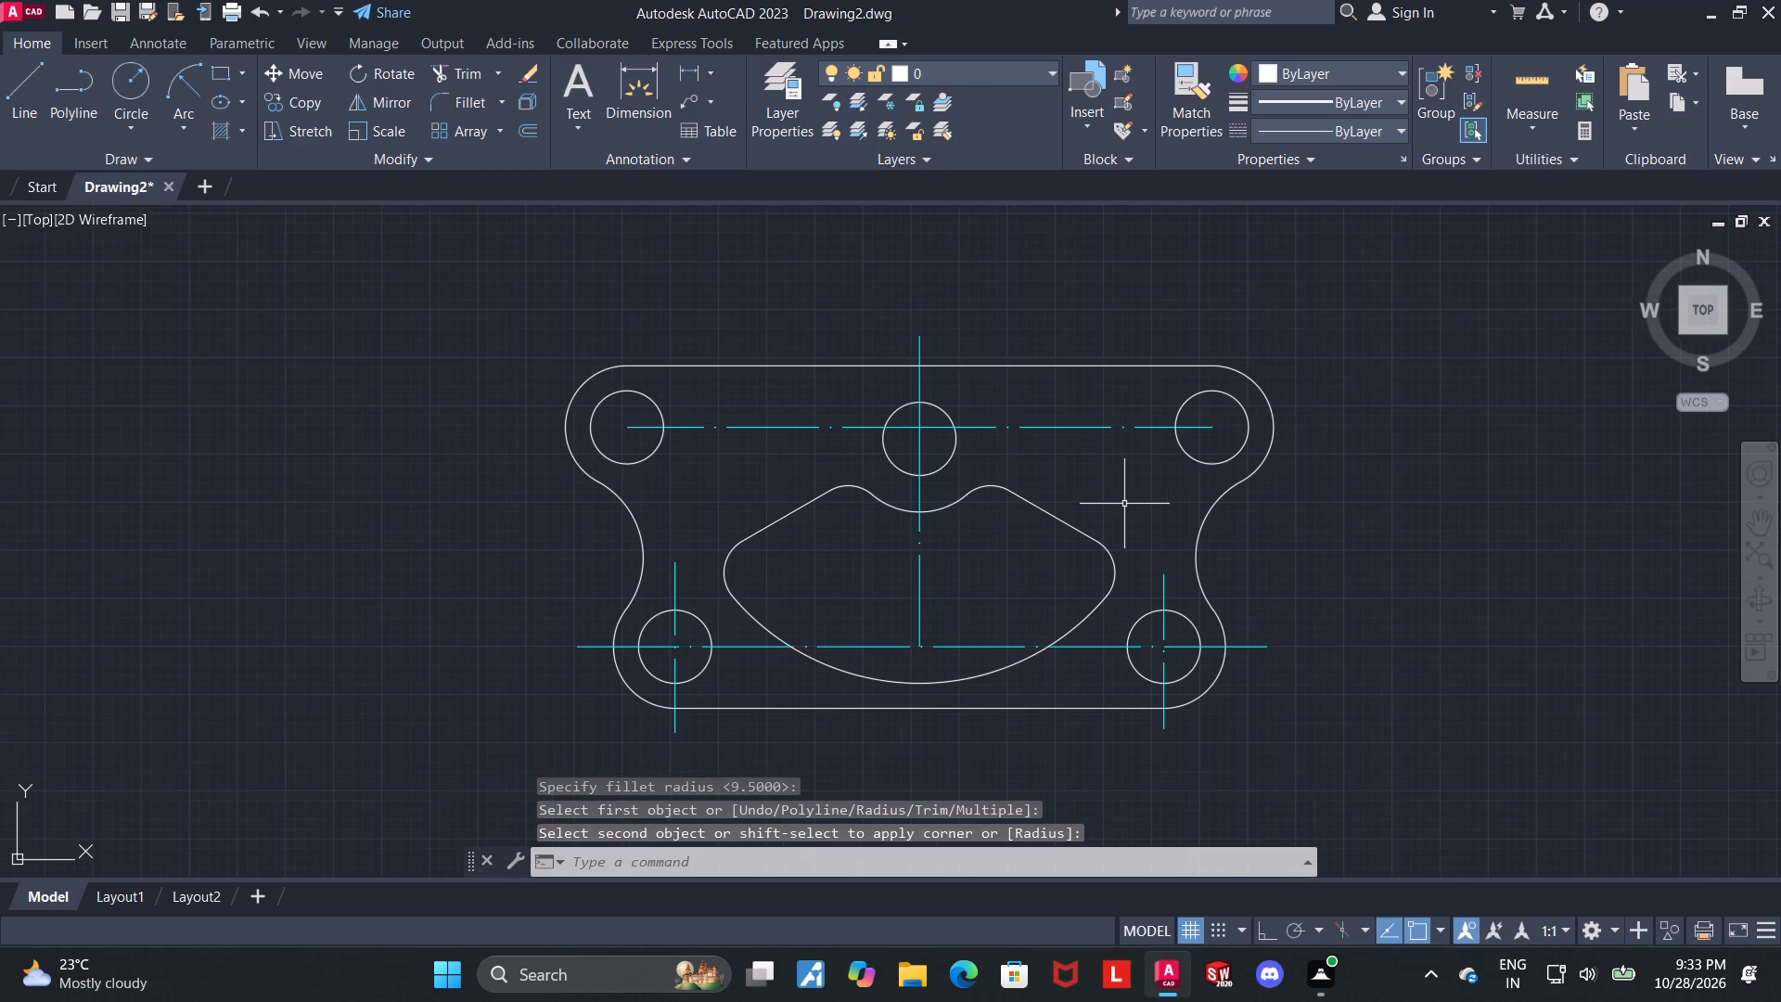
{"action": "key", "text": "Escape"}
Modify the Standard dimension style so its linear dimensions use a precision of one decimal place (0.0).
{"action": "middle_click_drag", "start_coordinate": [1016, 644], "coordinate": [984, 517]}
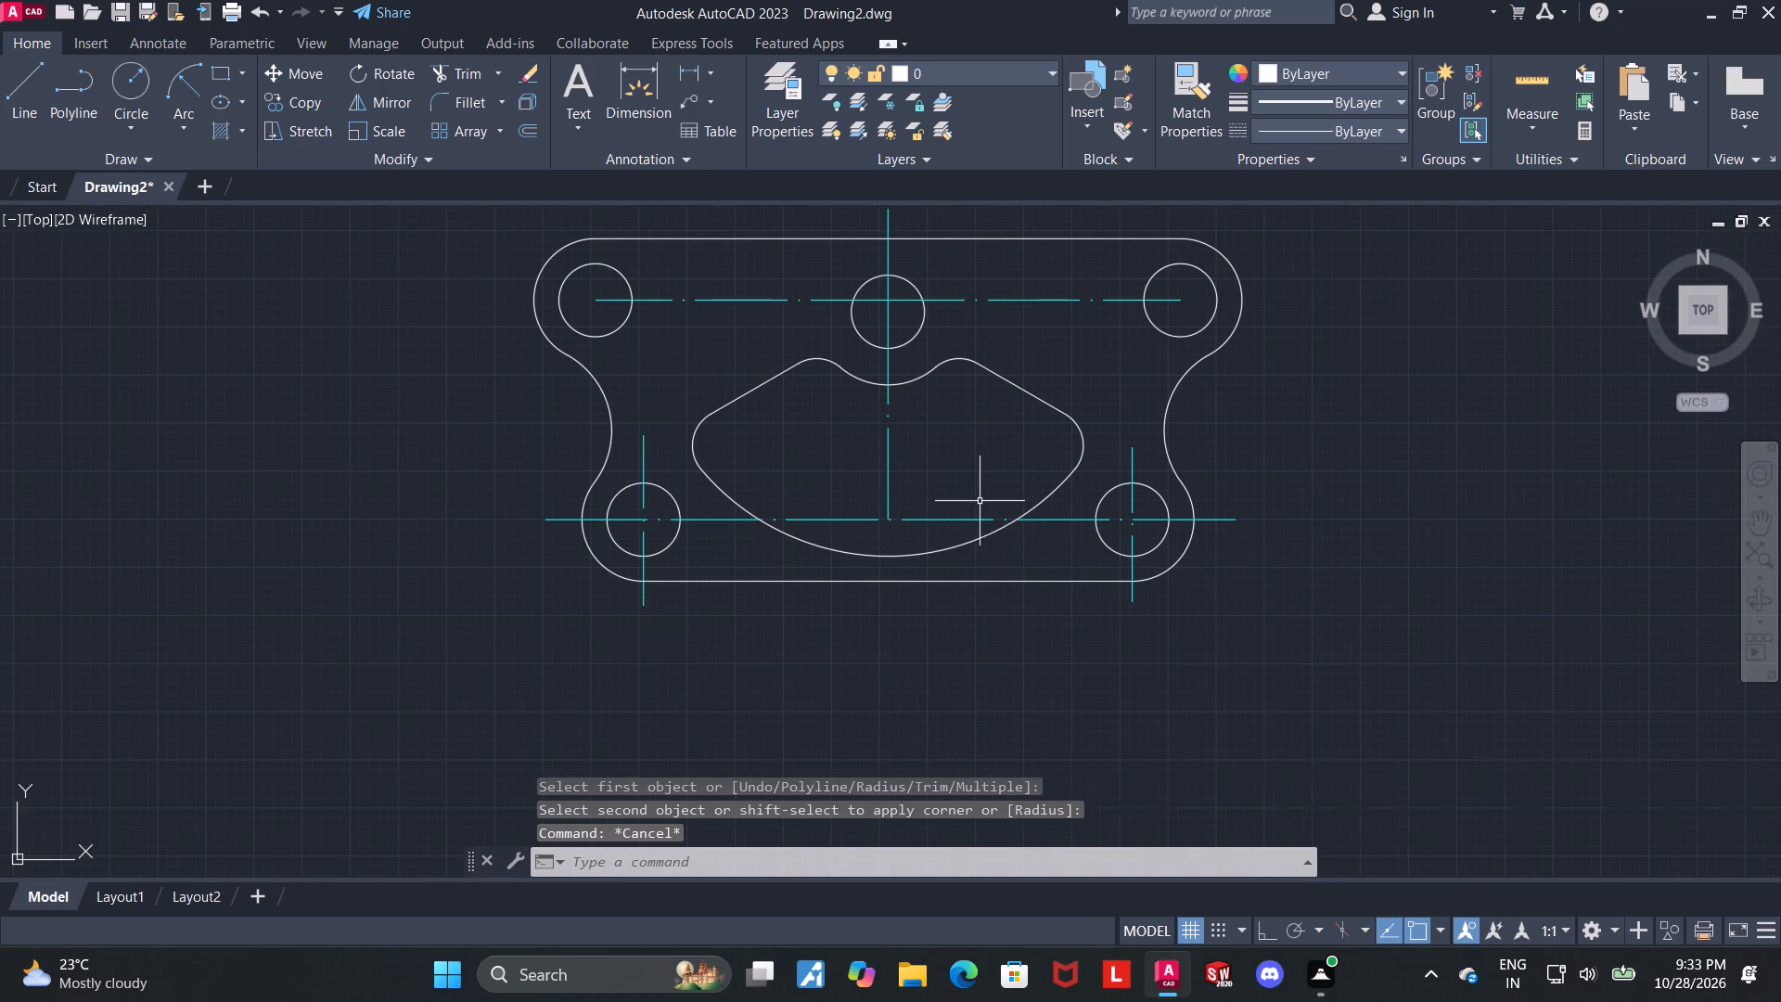
{"action": "key", "text": "Escape"}
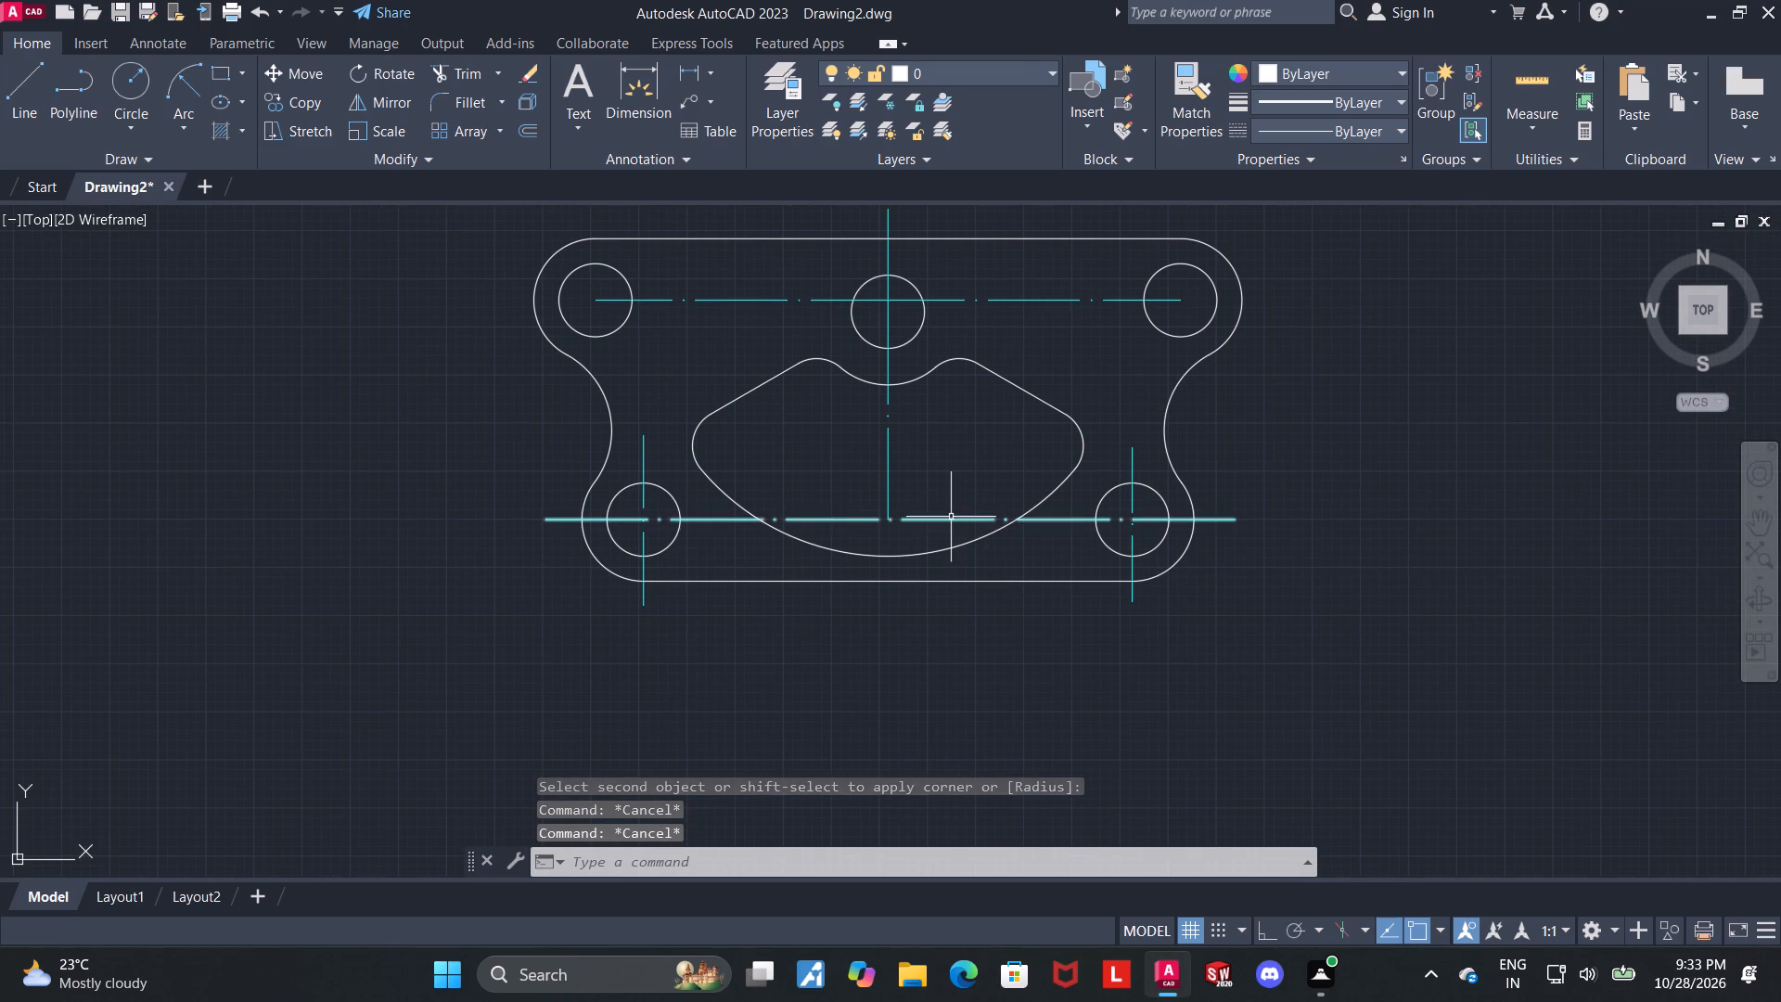
{"action": "scroll", "coordinate": [951, 517], "scroll_direction": "down", "scroll_amount": 1}
{"action": "scroll", "coordinate": [982, 486], "scroll_direction": "up", "scroll_amount": 1}
{"action": "middle_click_drag", "start_coordinate": [1026, 427], "coordinate": [1013, 465]}
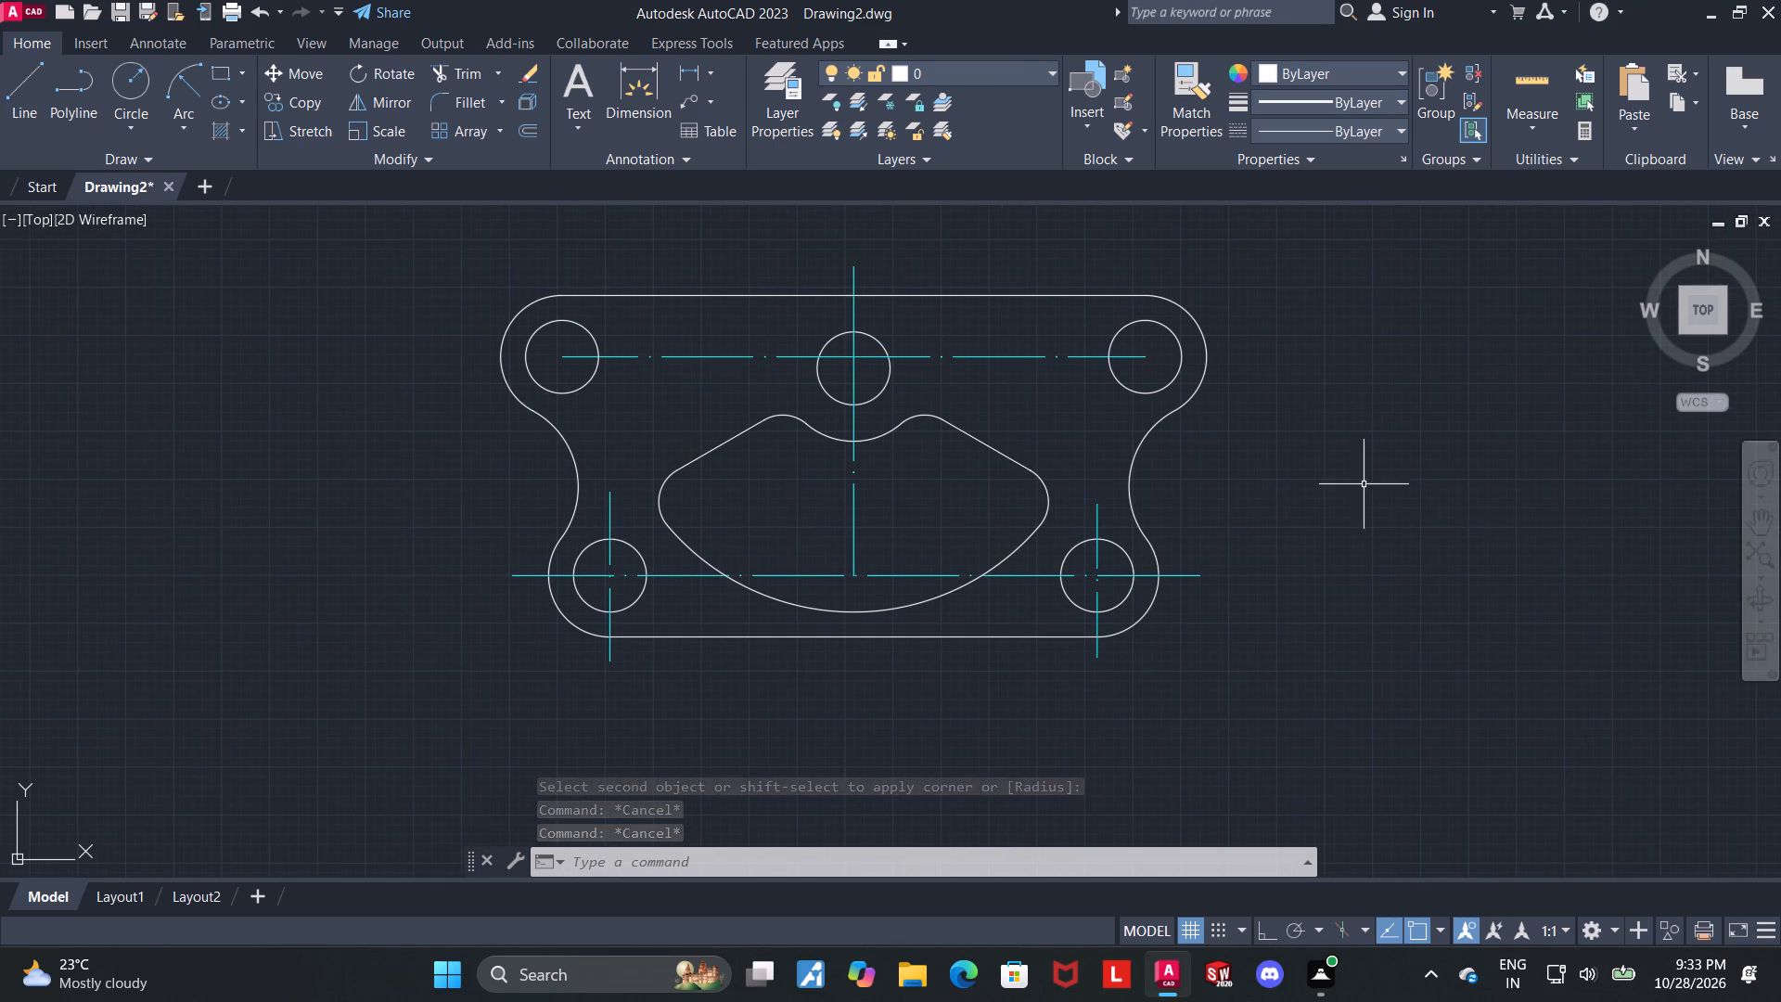
{"action": "middle_click_drag", "start_coordinate": [1356, 539], "coordinate": [1355, 571]}
{"action": "key", "text": "d"}
{"action": "key", "text": "Return"}
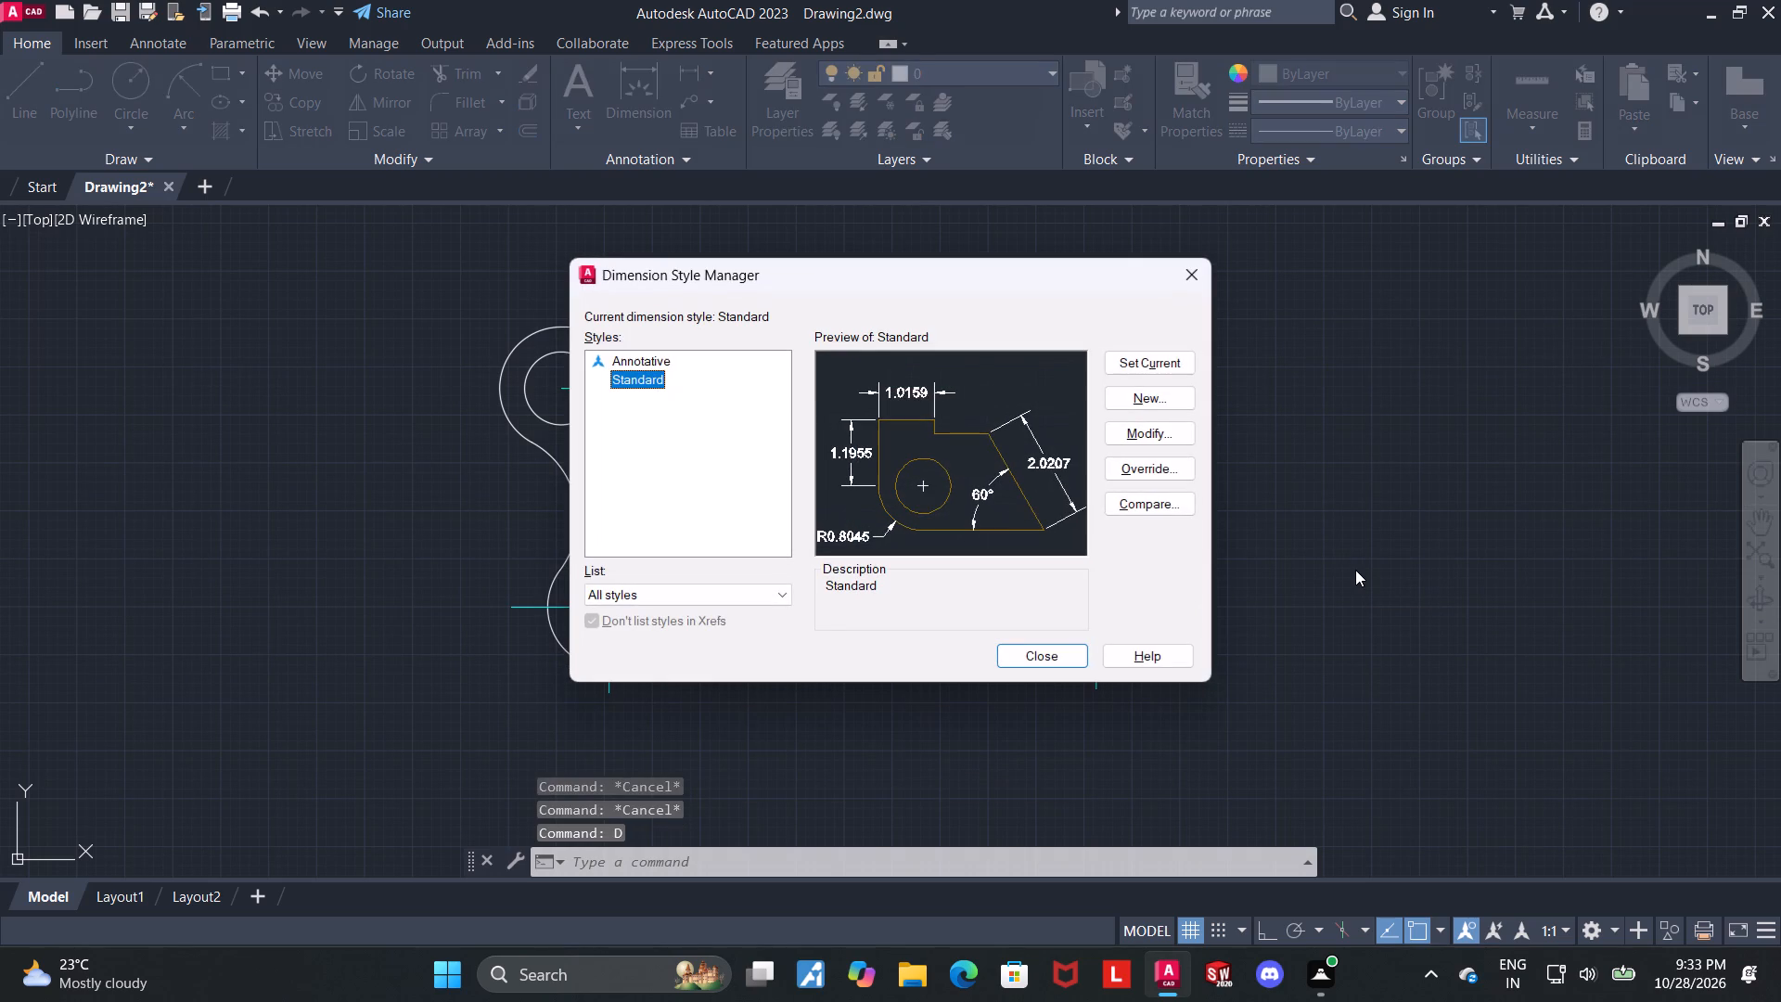
{"action": "left_click", "coordinate": [1160, 442]}
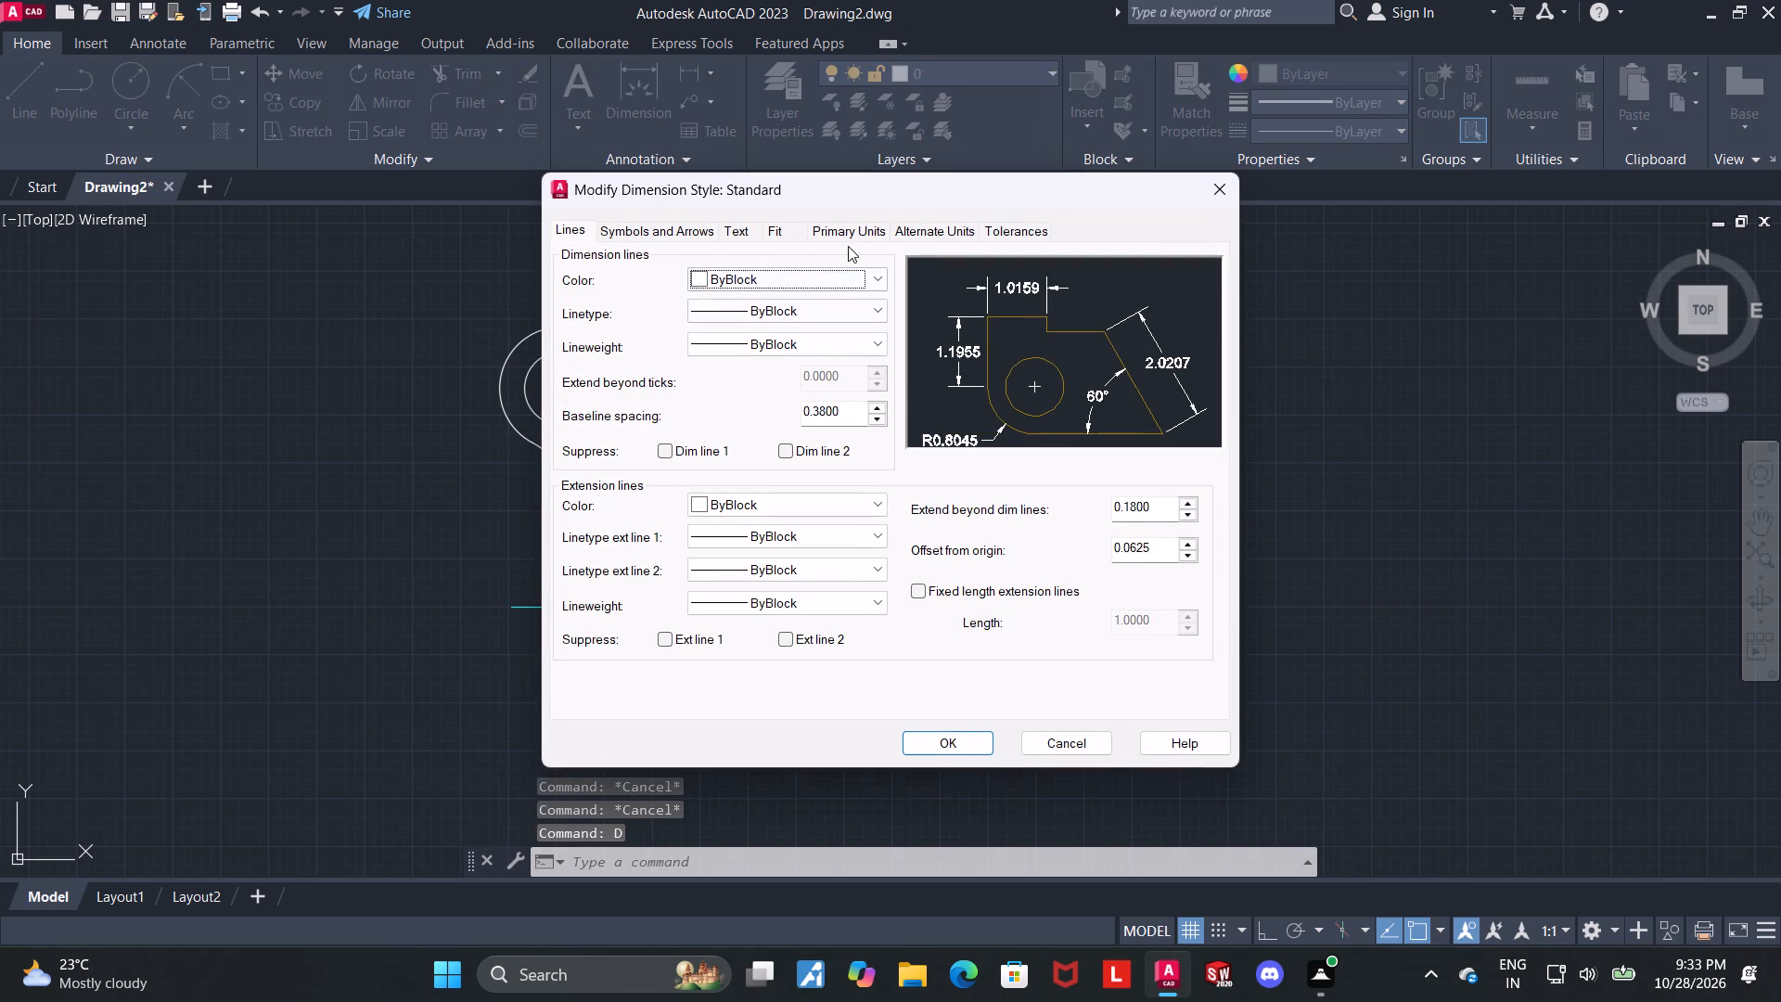
{"action": "left_click", "coordinate": [848, 242]}
{"action": "left_click", "coordinate": [848, 232]}
{"action": "left_click", "coordinate": [824, 302]}
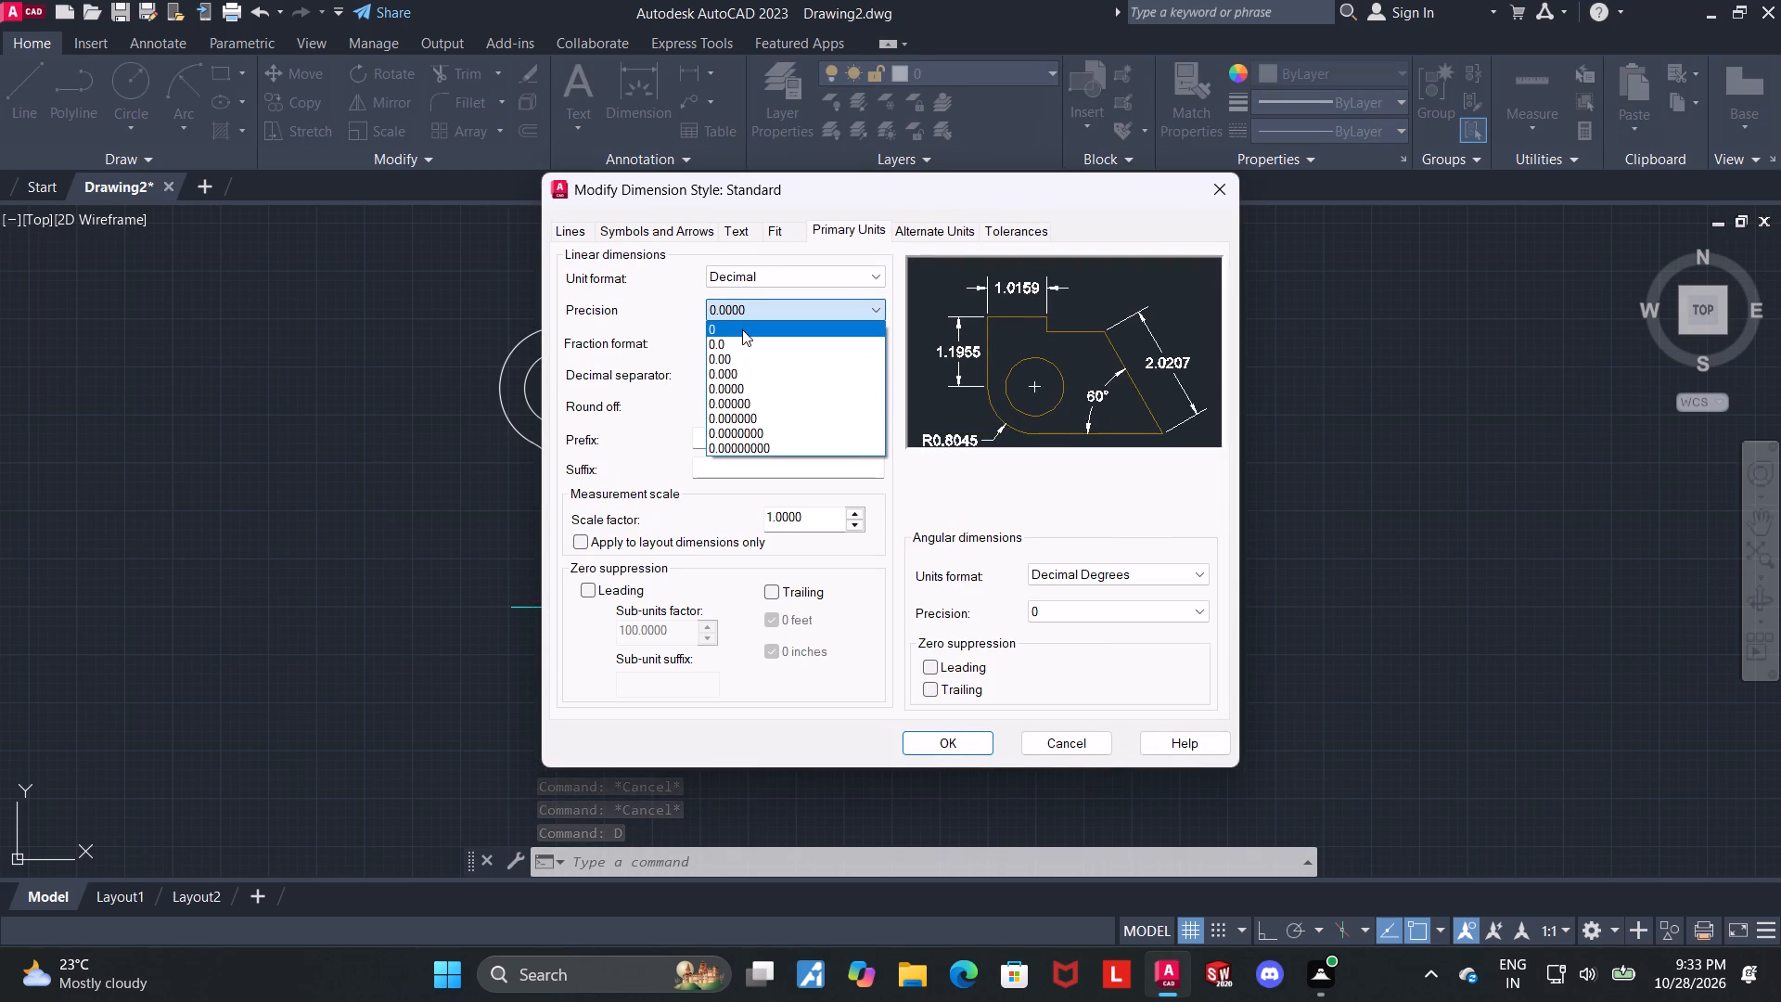
{"action": "left_click", "coordinate": [745, 340]}
Set the Standard dimension style's text height to 3 and arrow size to 2, and accept the style changes.
{"action": "left_click", "coordinate": [744, 234]}
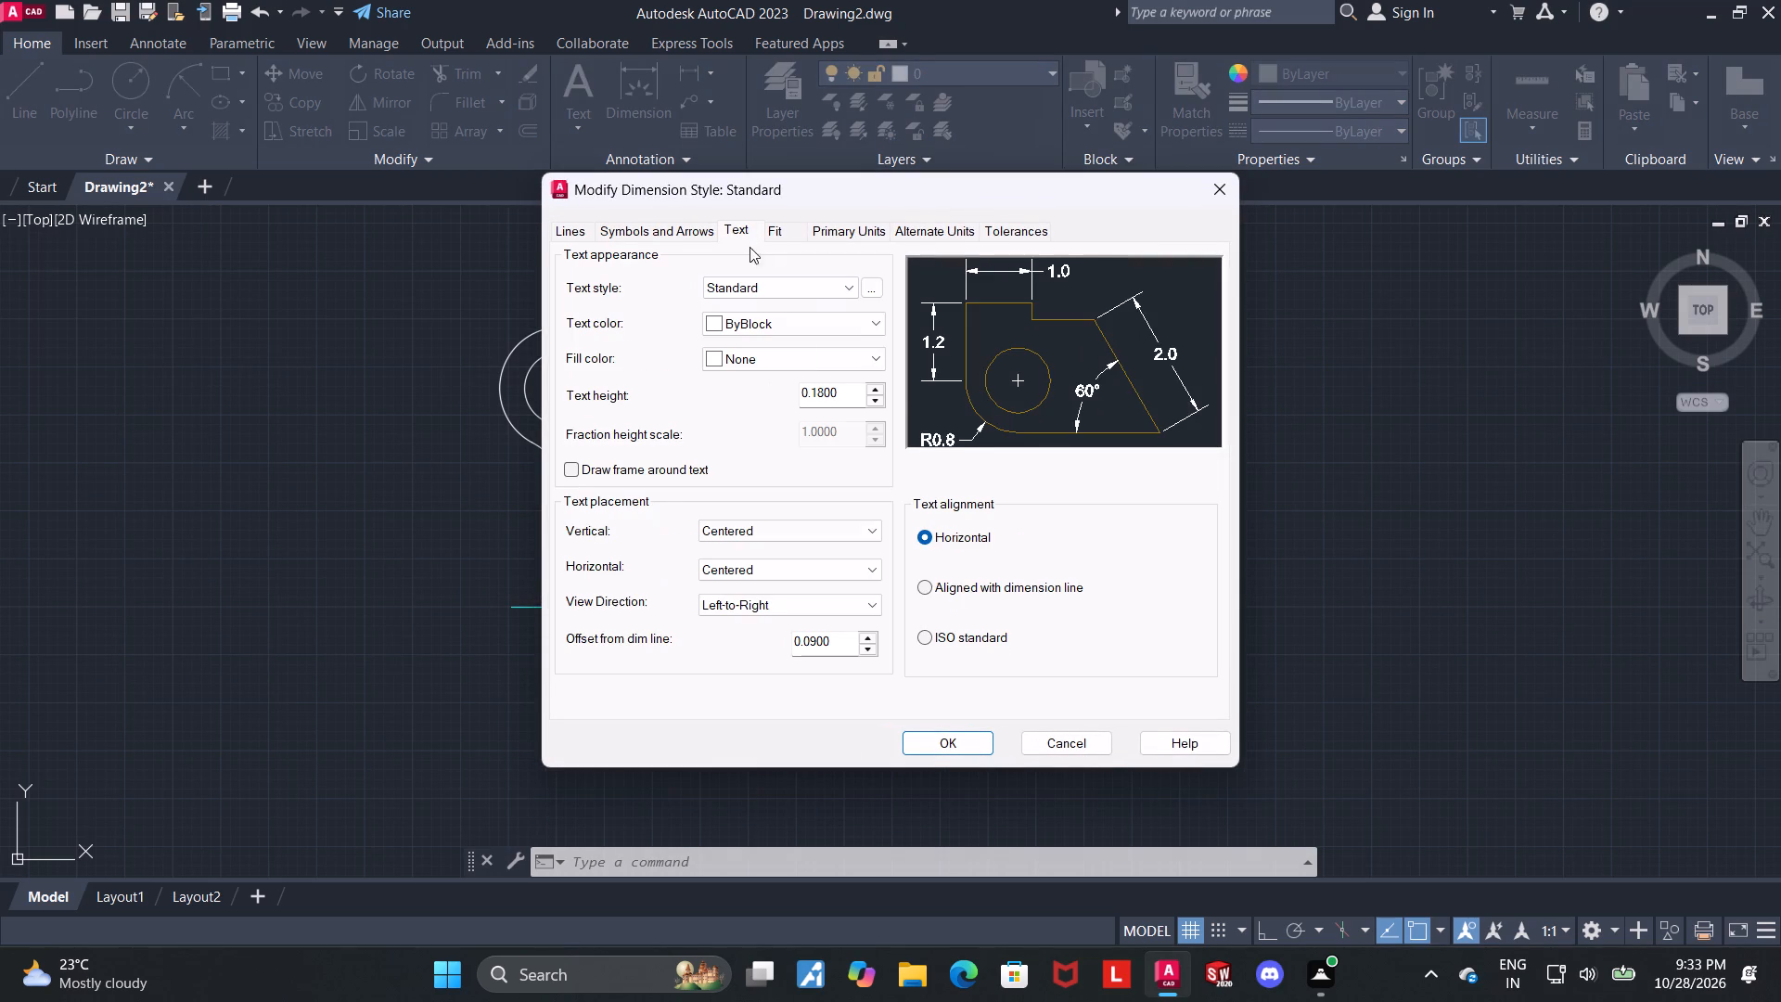
{"action": "left_click_drag", "start_coordinate": [841, 394], "coordinate": [602, 383]}
{"action": "key", "text": "3"}
{"action": "key", "text": "Return"}
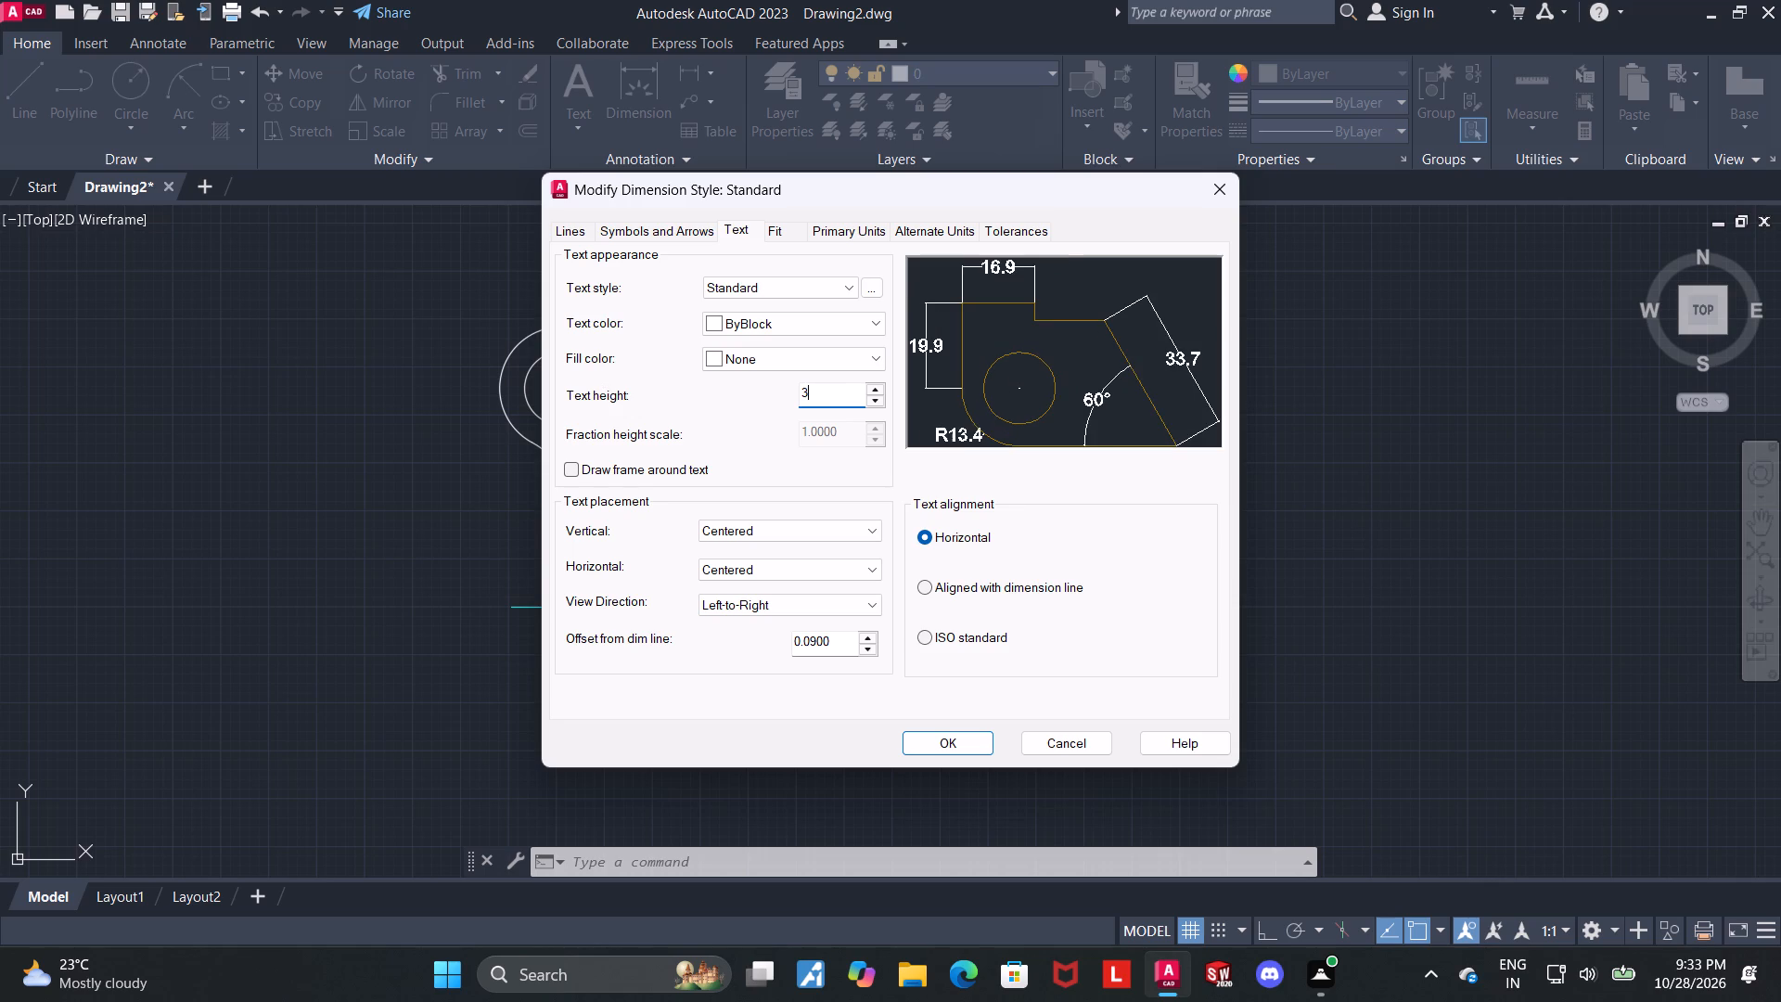
{"action": "left_click", "coordinate": [696, 224]}
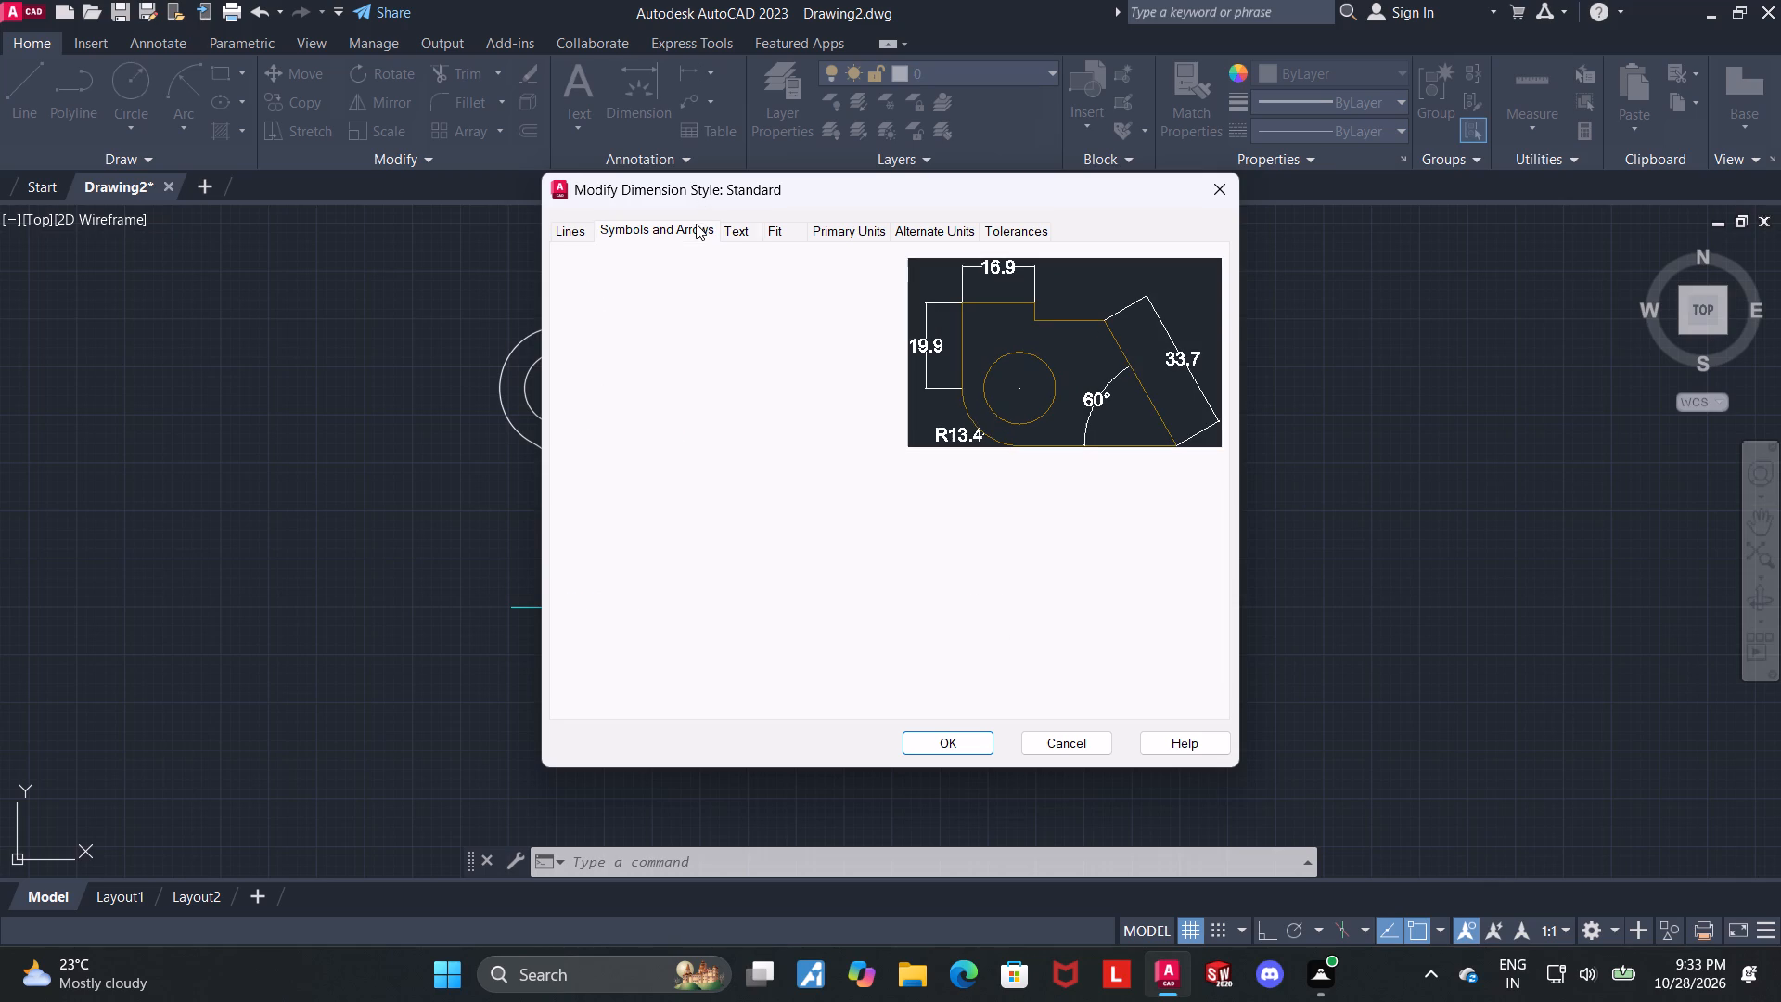
{"action": "left_click_drag", "start_coordinate": [619, 462], "coordinate": [496, 457]}
{"action": "key", "text": "2"}
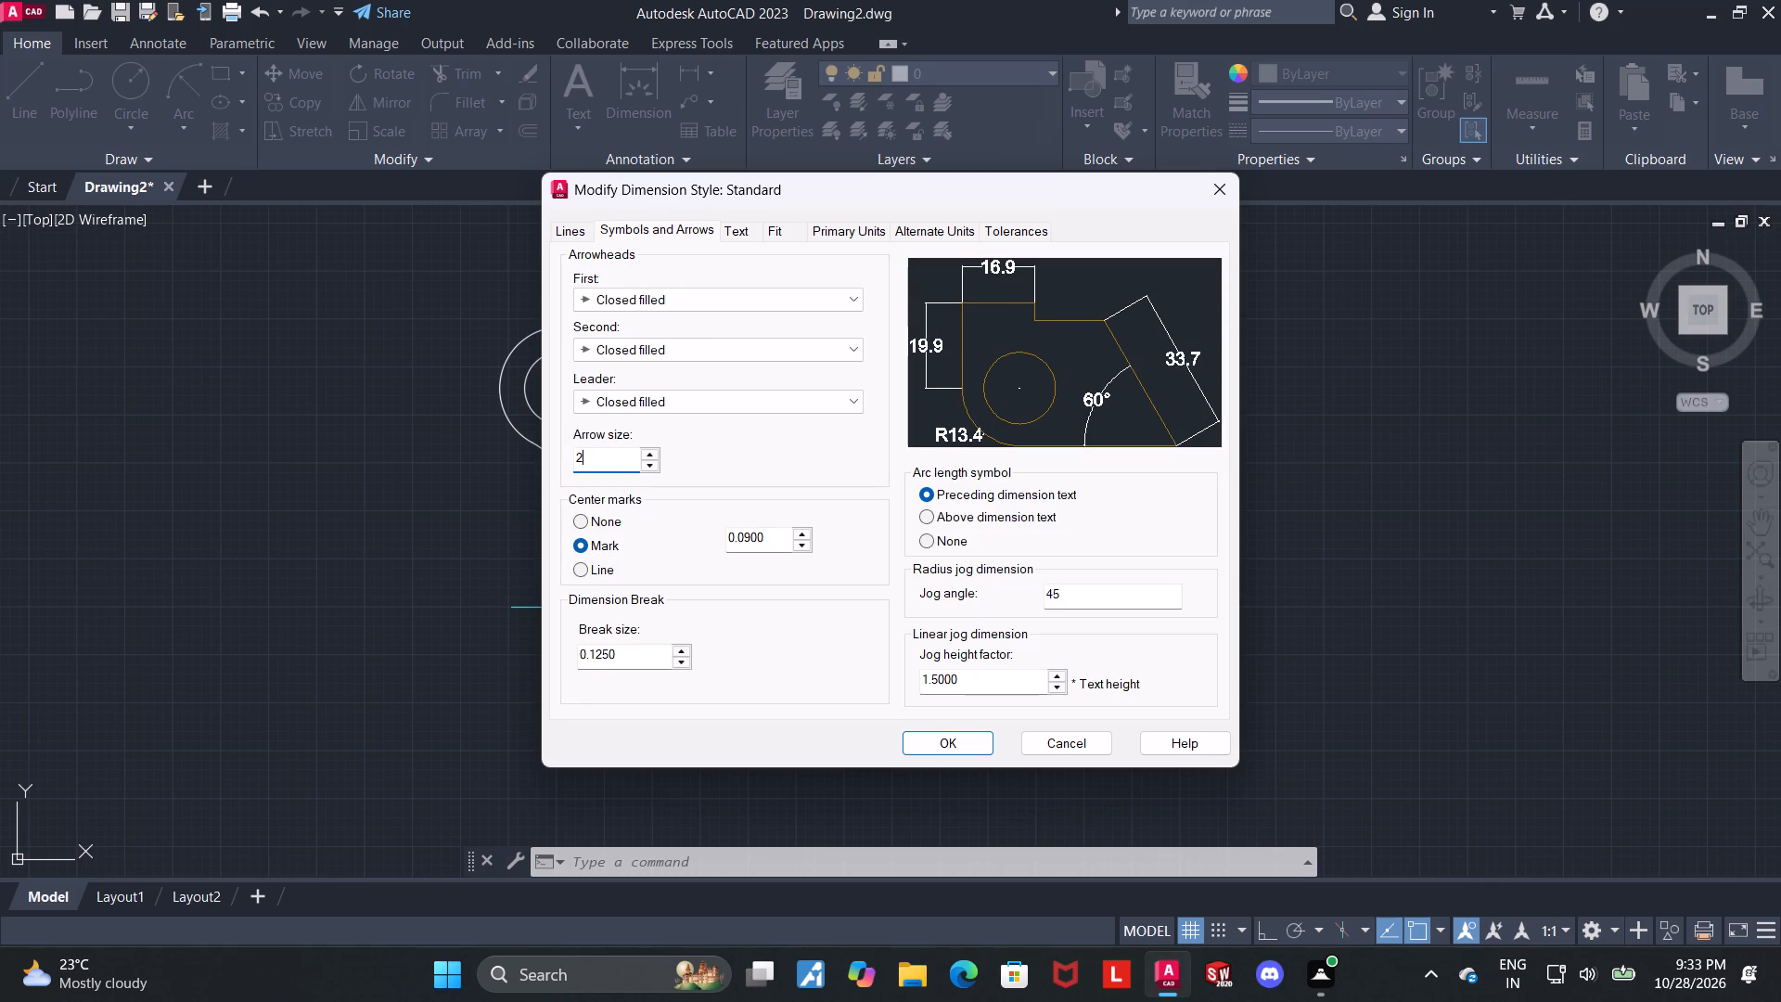
{"action": "key", "text": "Return"}
{"action": "left_click", "coordinate": [974, 743]}
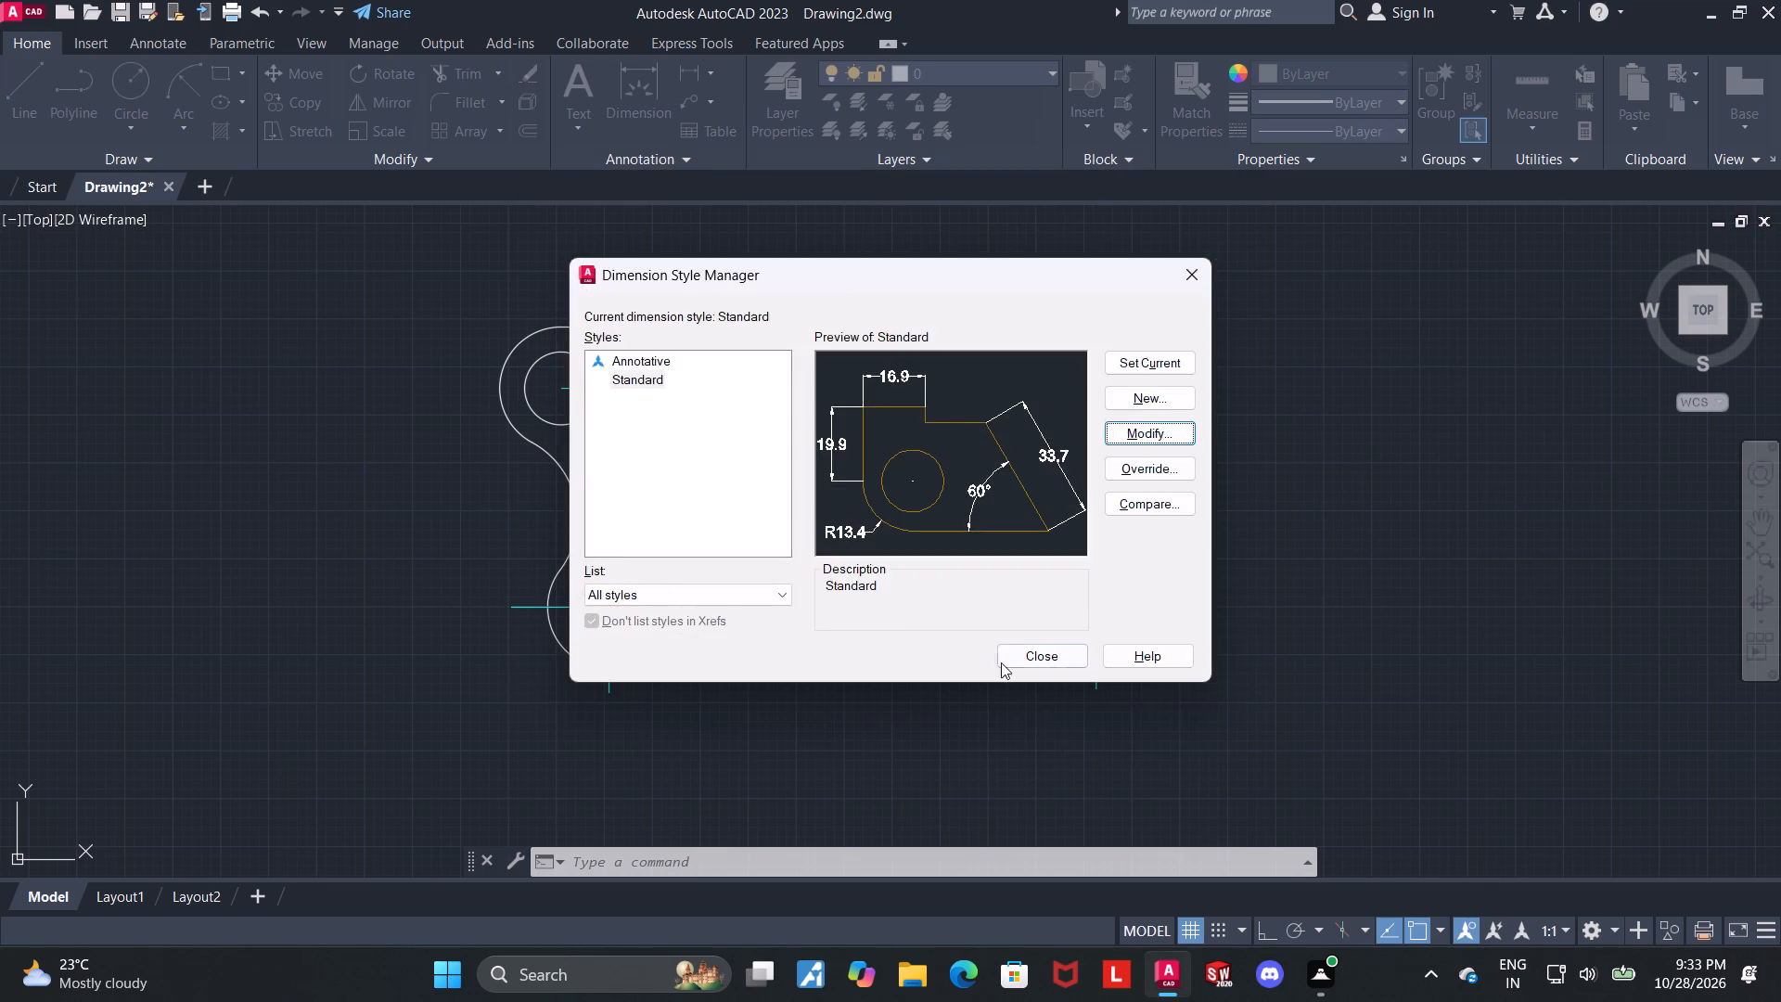
Close the Dimension Style Manager.
{"action": "left_click", "coordinate": [1011, 657]}
{"action": "key", "text": "Escape"}
With Ortho on, draw a vertical line from the middle centre line's lower end down past the plate's bottom edge.
{"action": "middle_click_drag", "start_coordinate": [1352, 566], "coordinate": [1337, 597]}
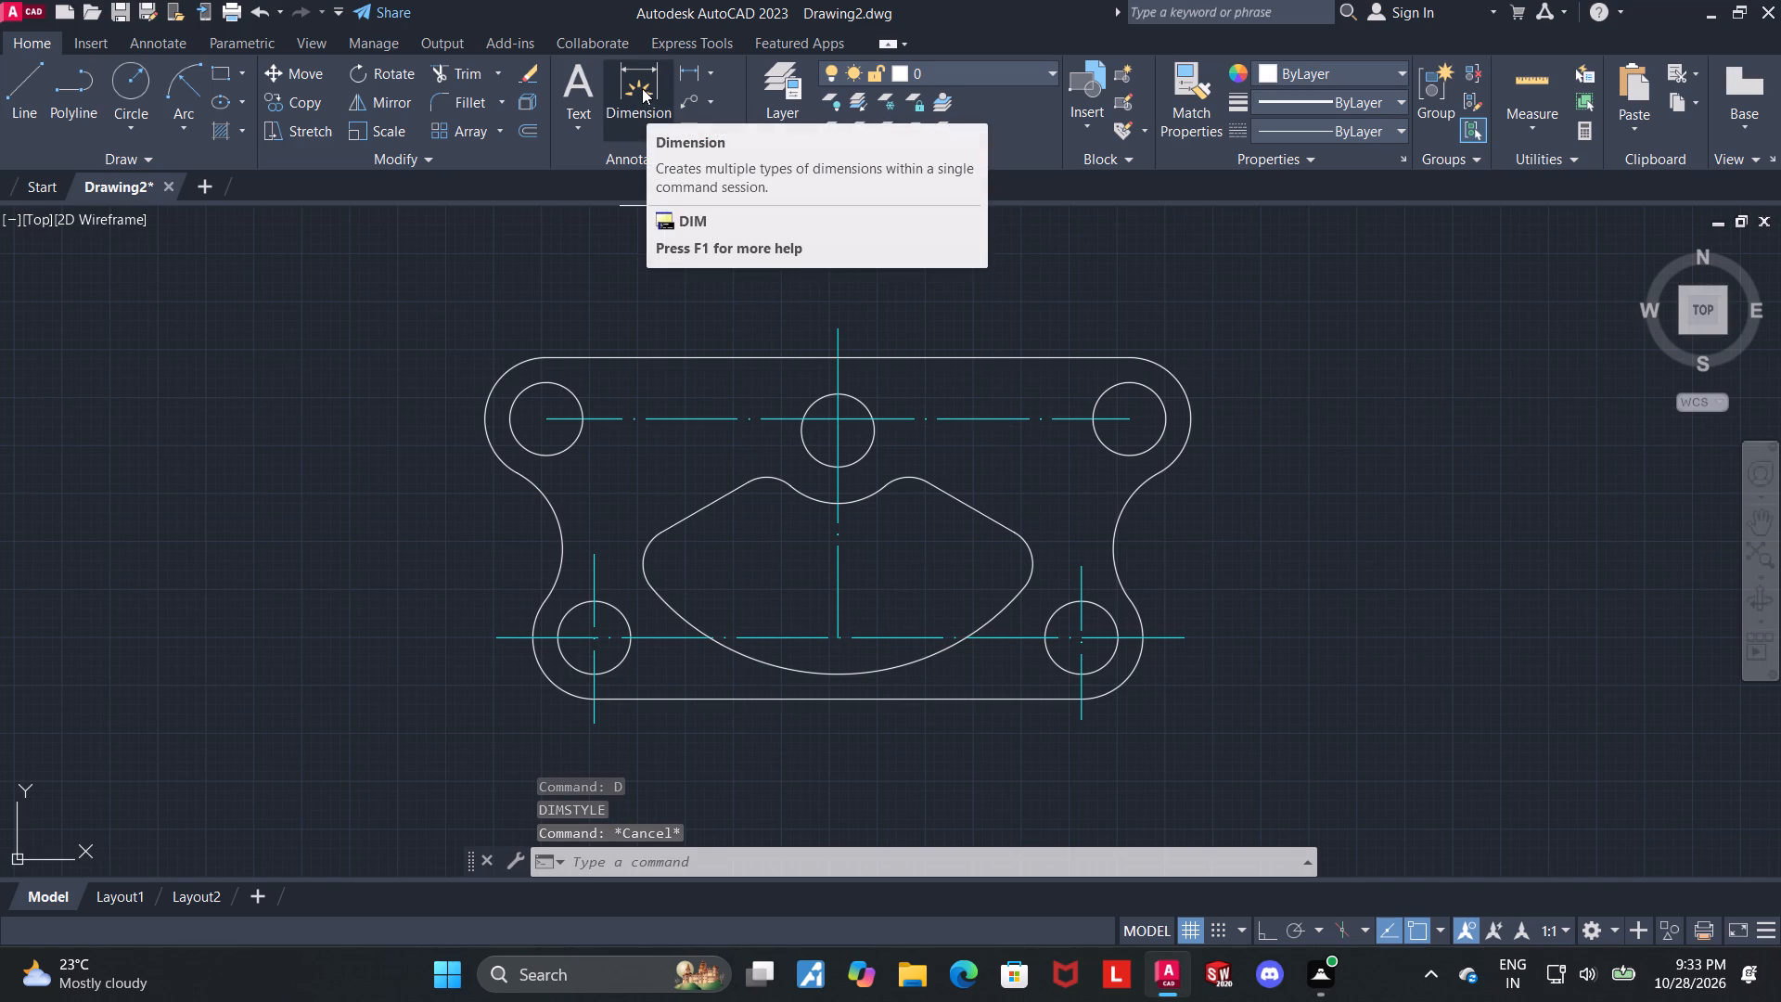
{"action": "left_click", "coordinate": [6, 77]}
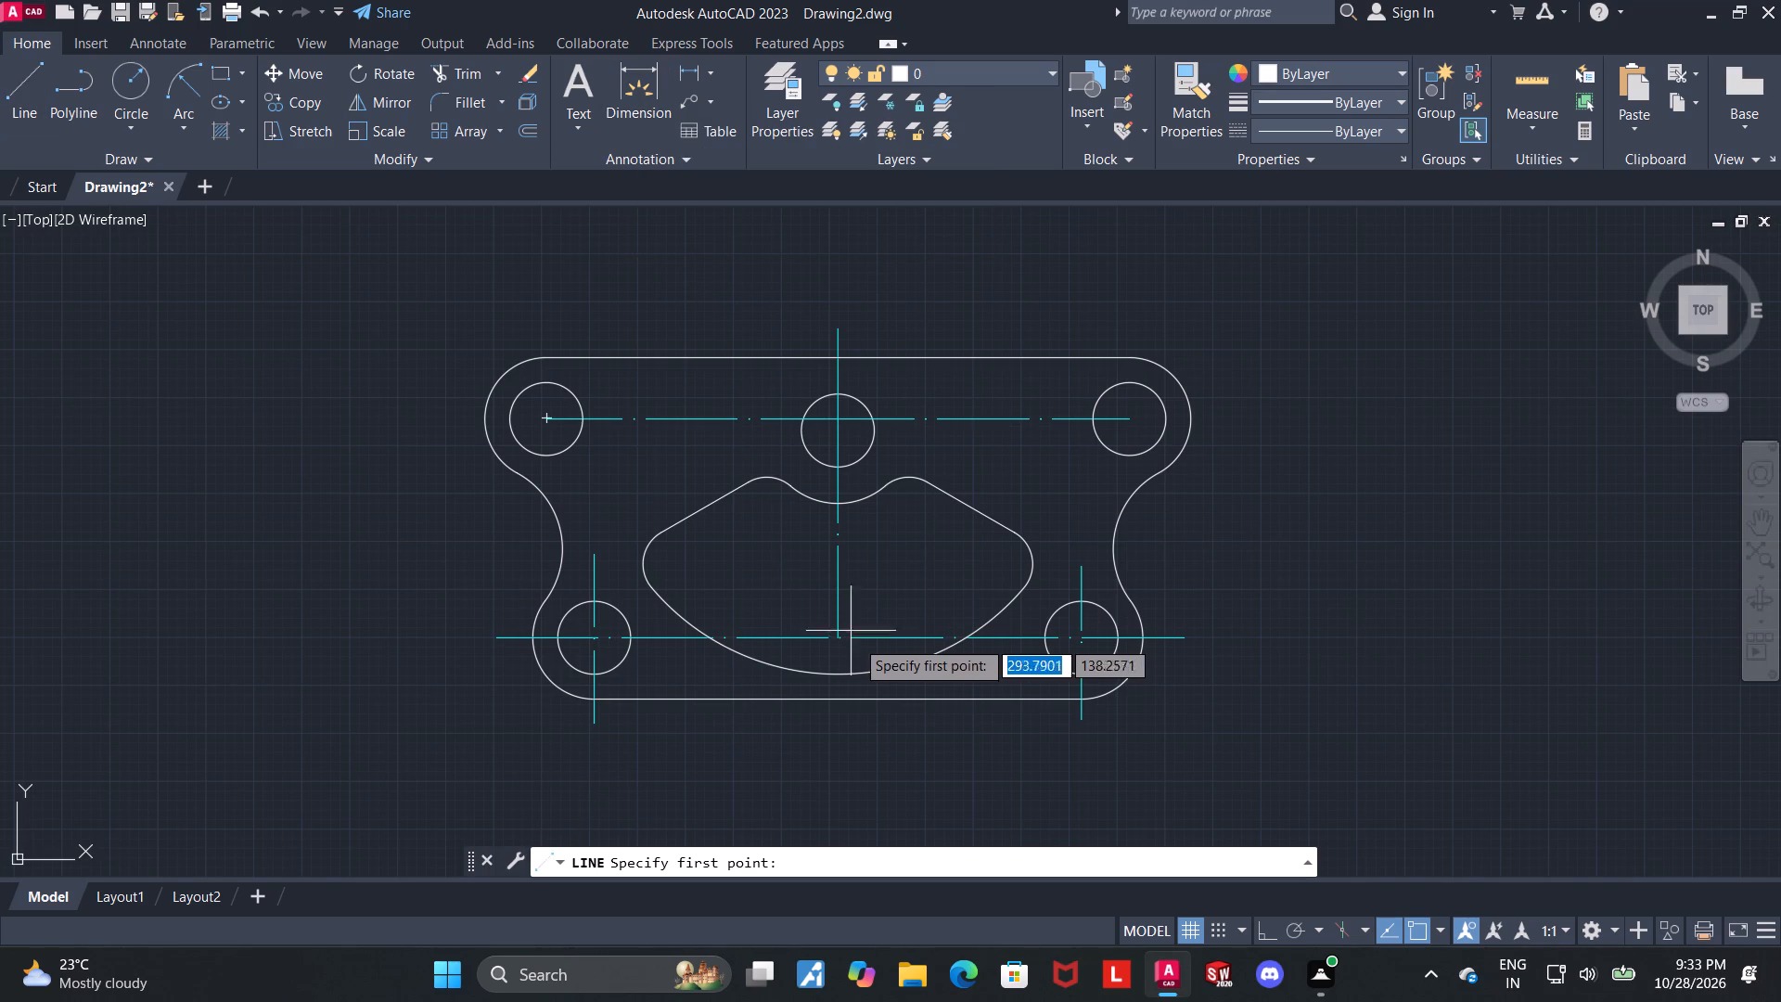
{"action": "scroll", "coordinate": [855, 644], "scroll_direction": "up", "scroll_amount": 5}
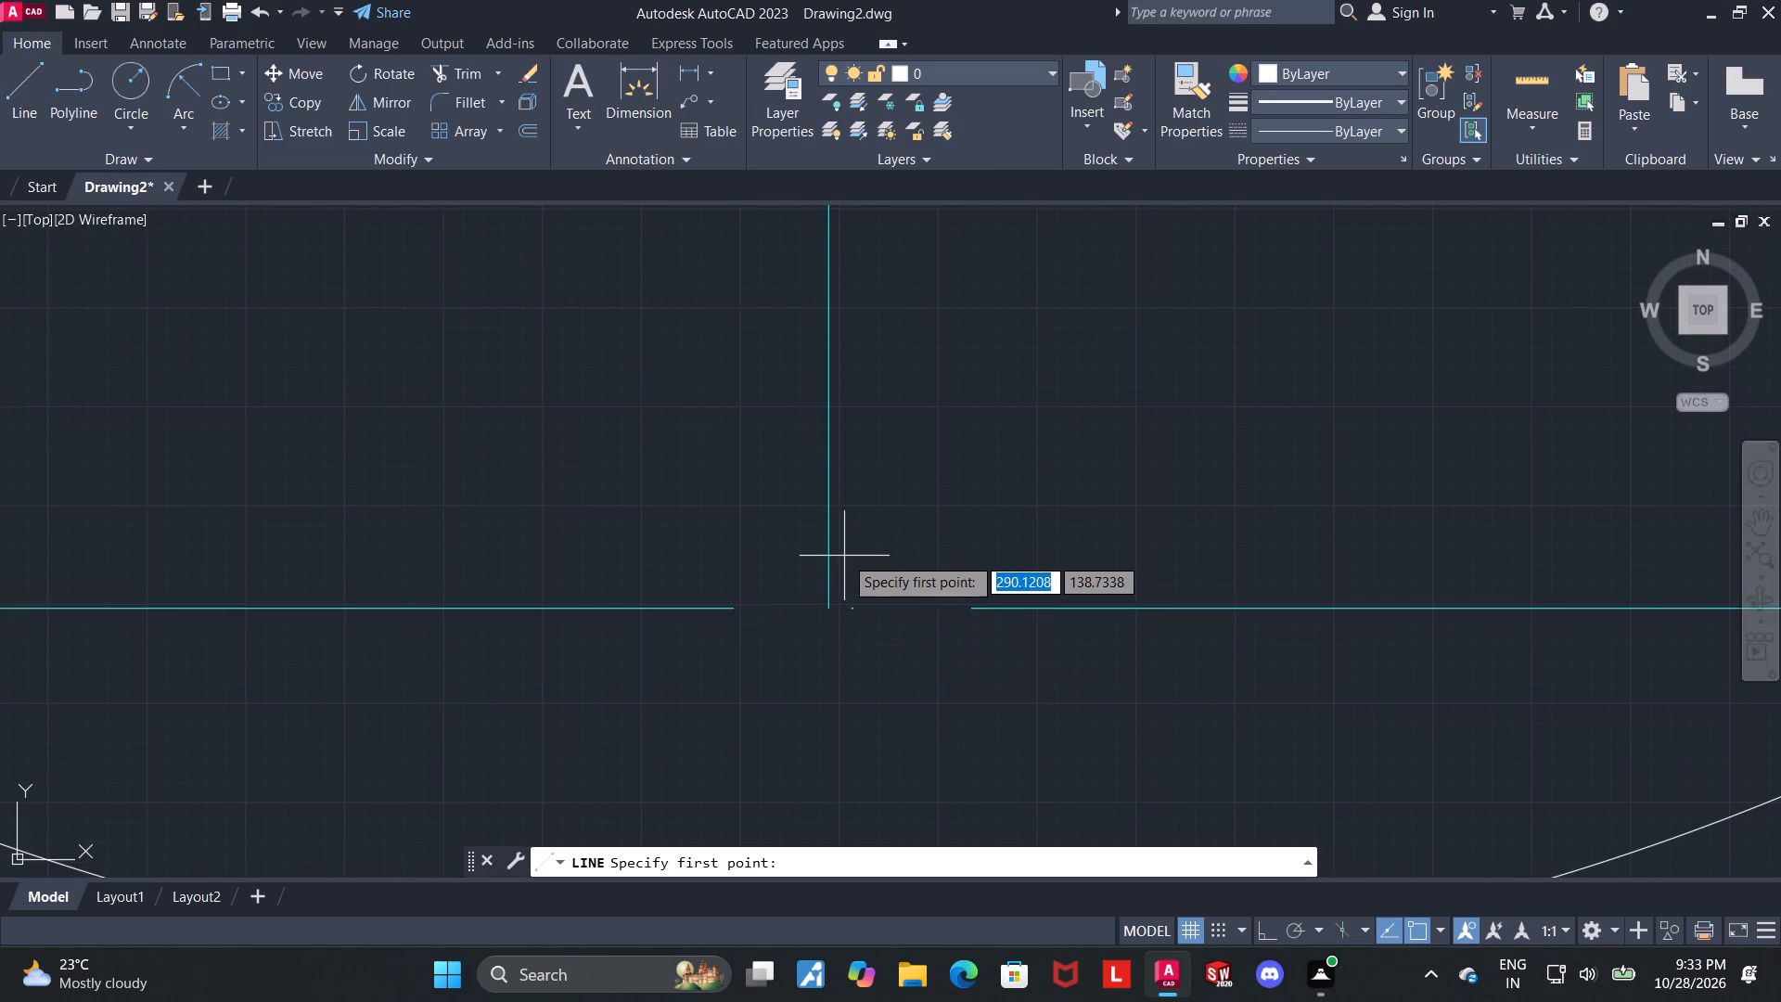
{"action": "left_click", "coordinate": [827, 603]}
{"action": "scroll", "coordinate": [827, 607], "scroll_direction": "down", "scroll_amount": 3}
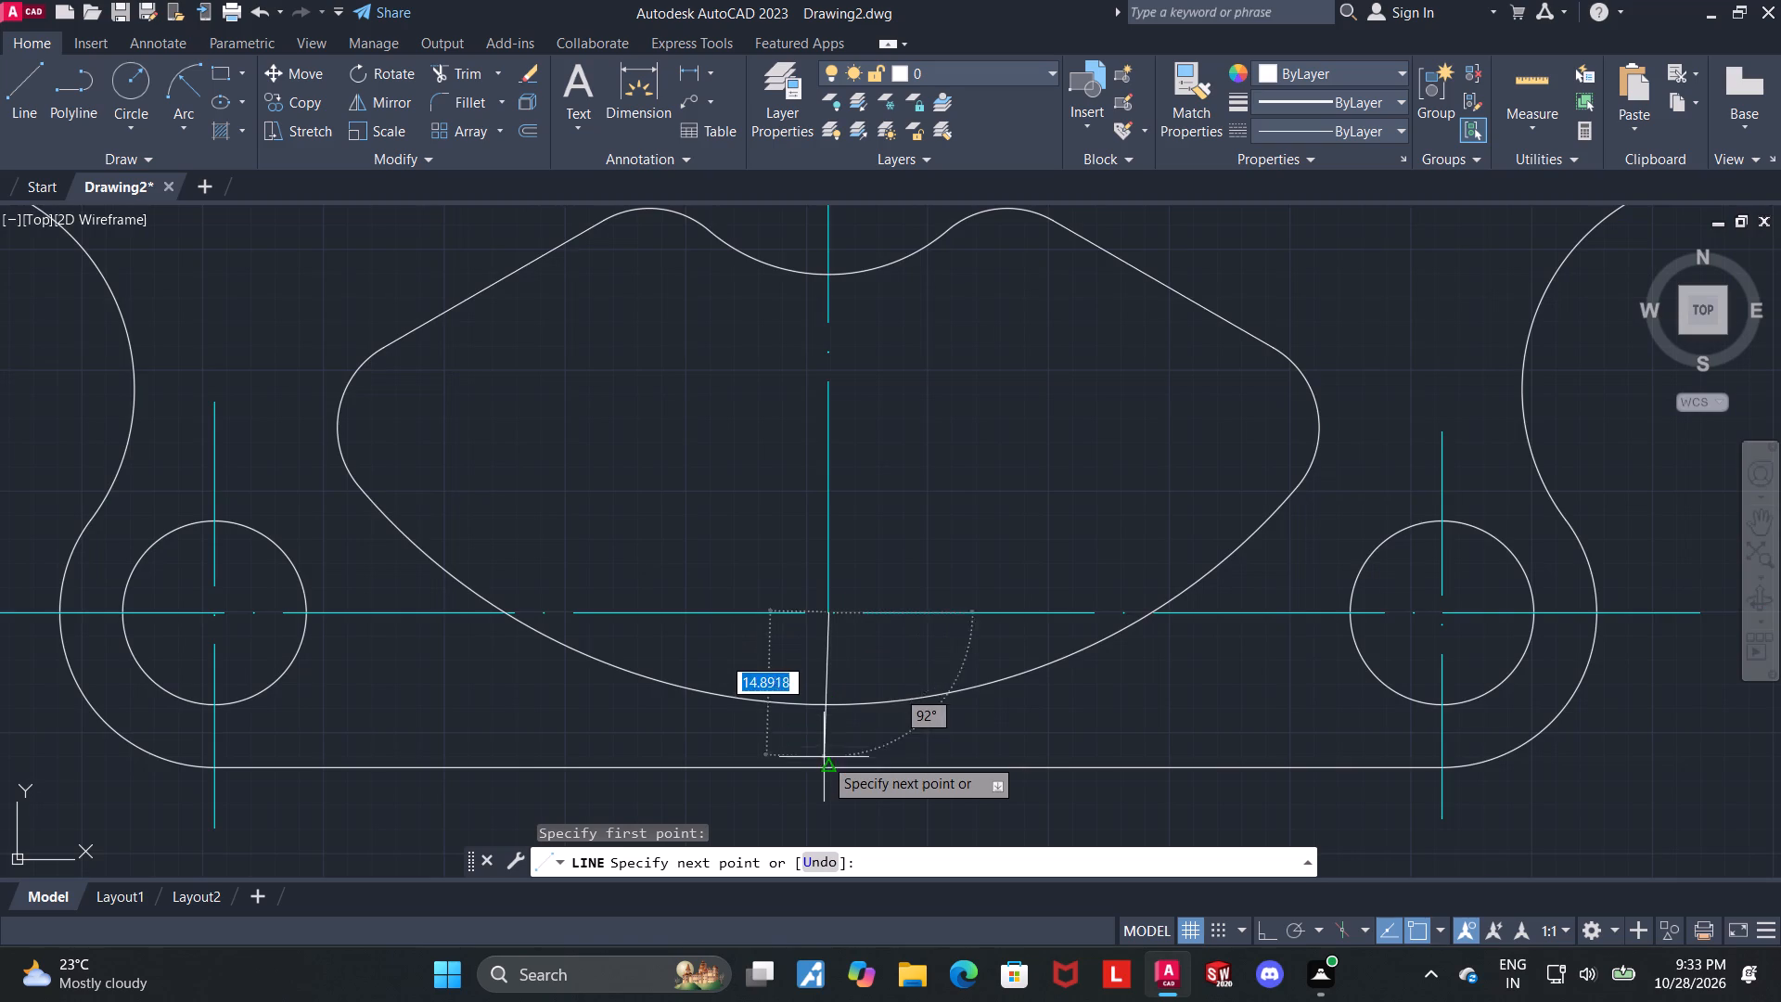
{"action": "scroll", "coordinate": [824, 740], "scroll_direction": "down", "scroll_amount": 2}
{"action": "scroll", "coordinate": [822, 786], "scroll_direction": "up", "scroll_amount": 2}
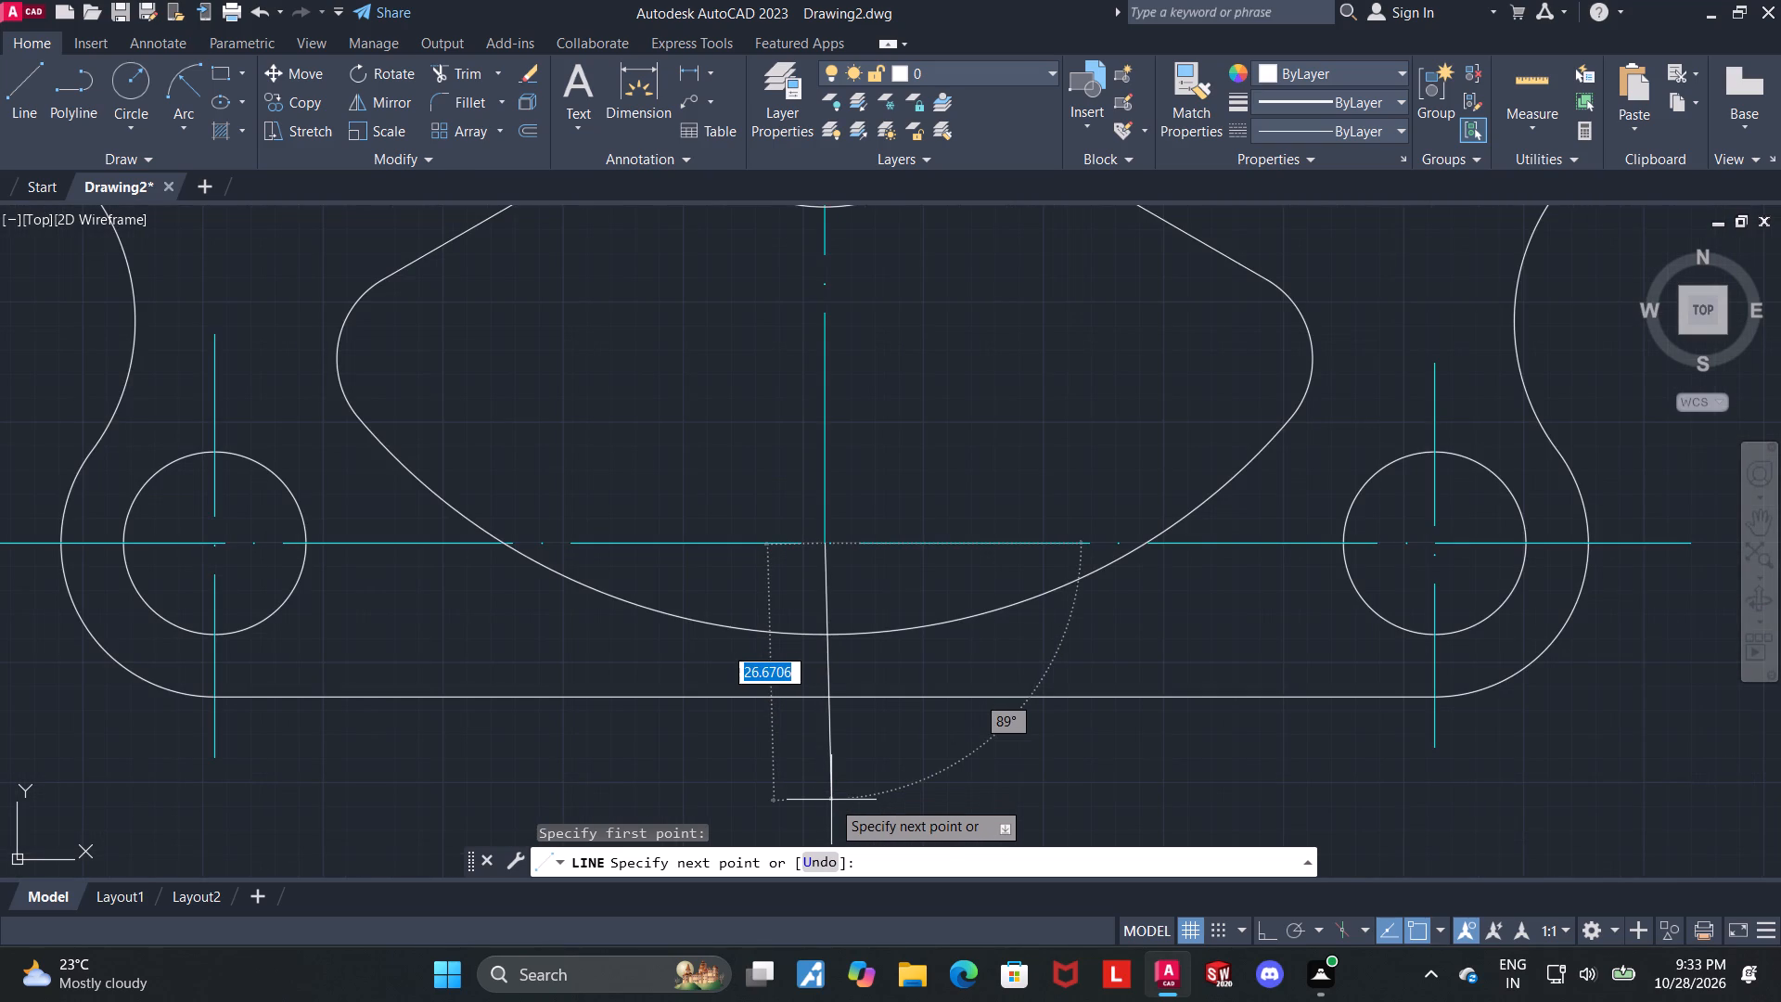
{"action": "key", "text": "F8"}
{"action": "left_click", "coordinate": [823, 754]}
{"action": "key", "text": "Escape"}
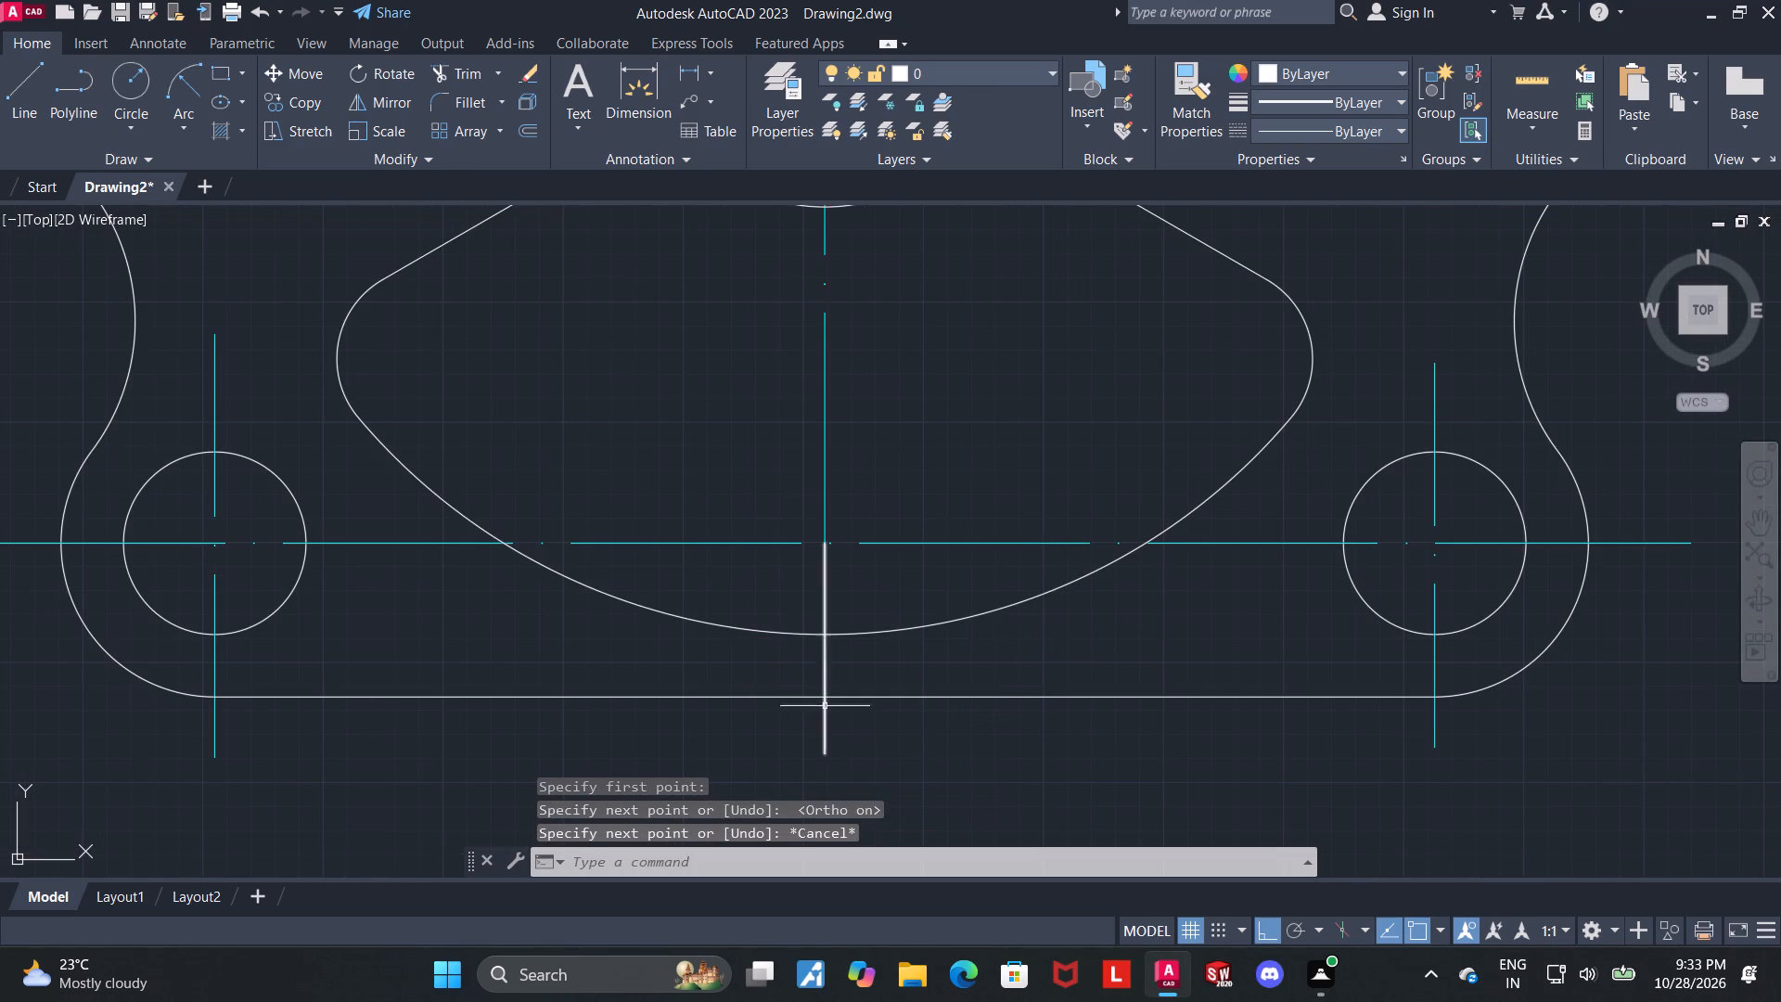
Give the new vertical line the ACAD_ISO04W100 linetype and cyan colour.
{"action": "left_click", "coordinate": [823, 599]}
{"action": "left_click", "coordinate": [820, 496]}
{"action": "left_click", "coordinate": [828, 490]}
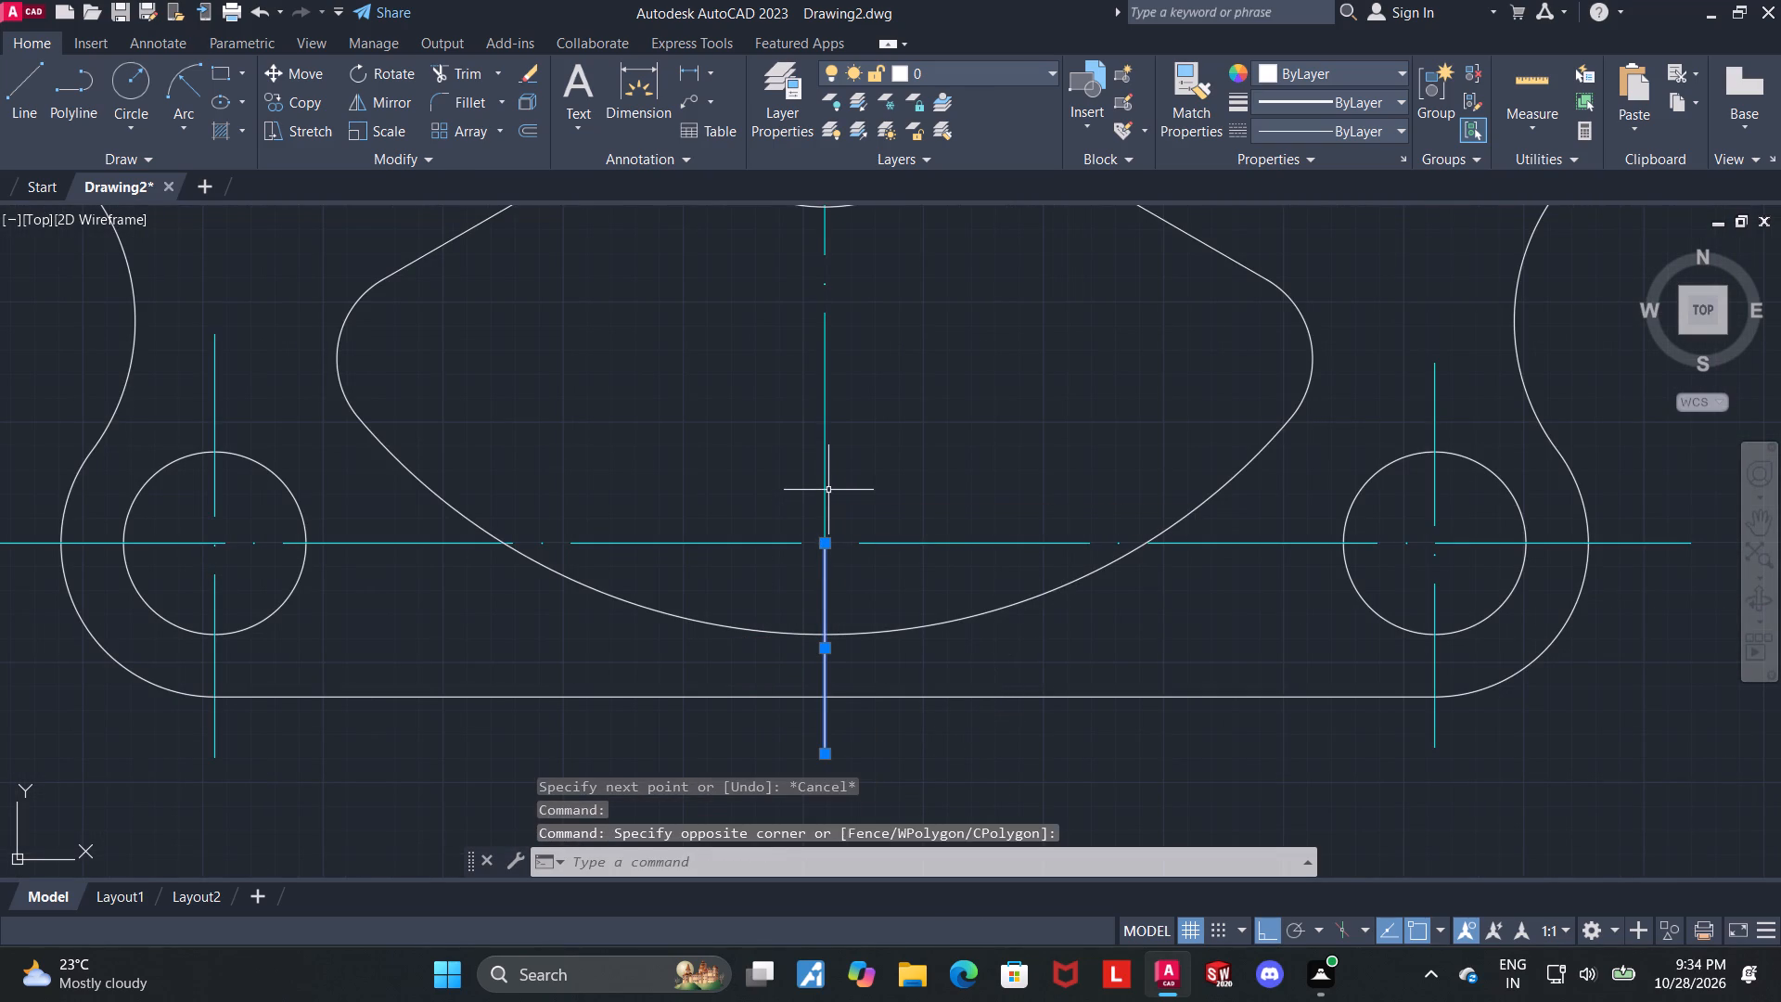
{"action": "left_click", "coordinate": [1335, 120]}
{"action": "left_click", "coordinate": [1334, 198]}
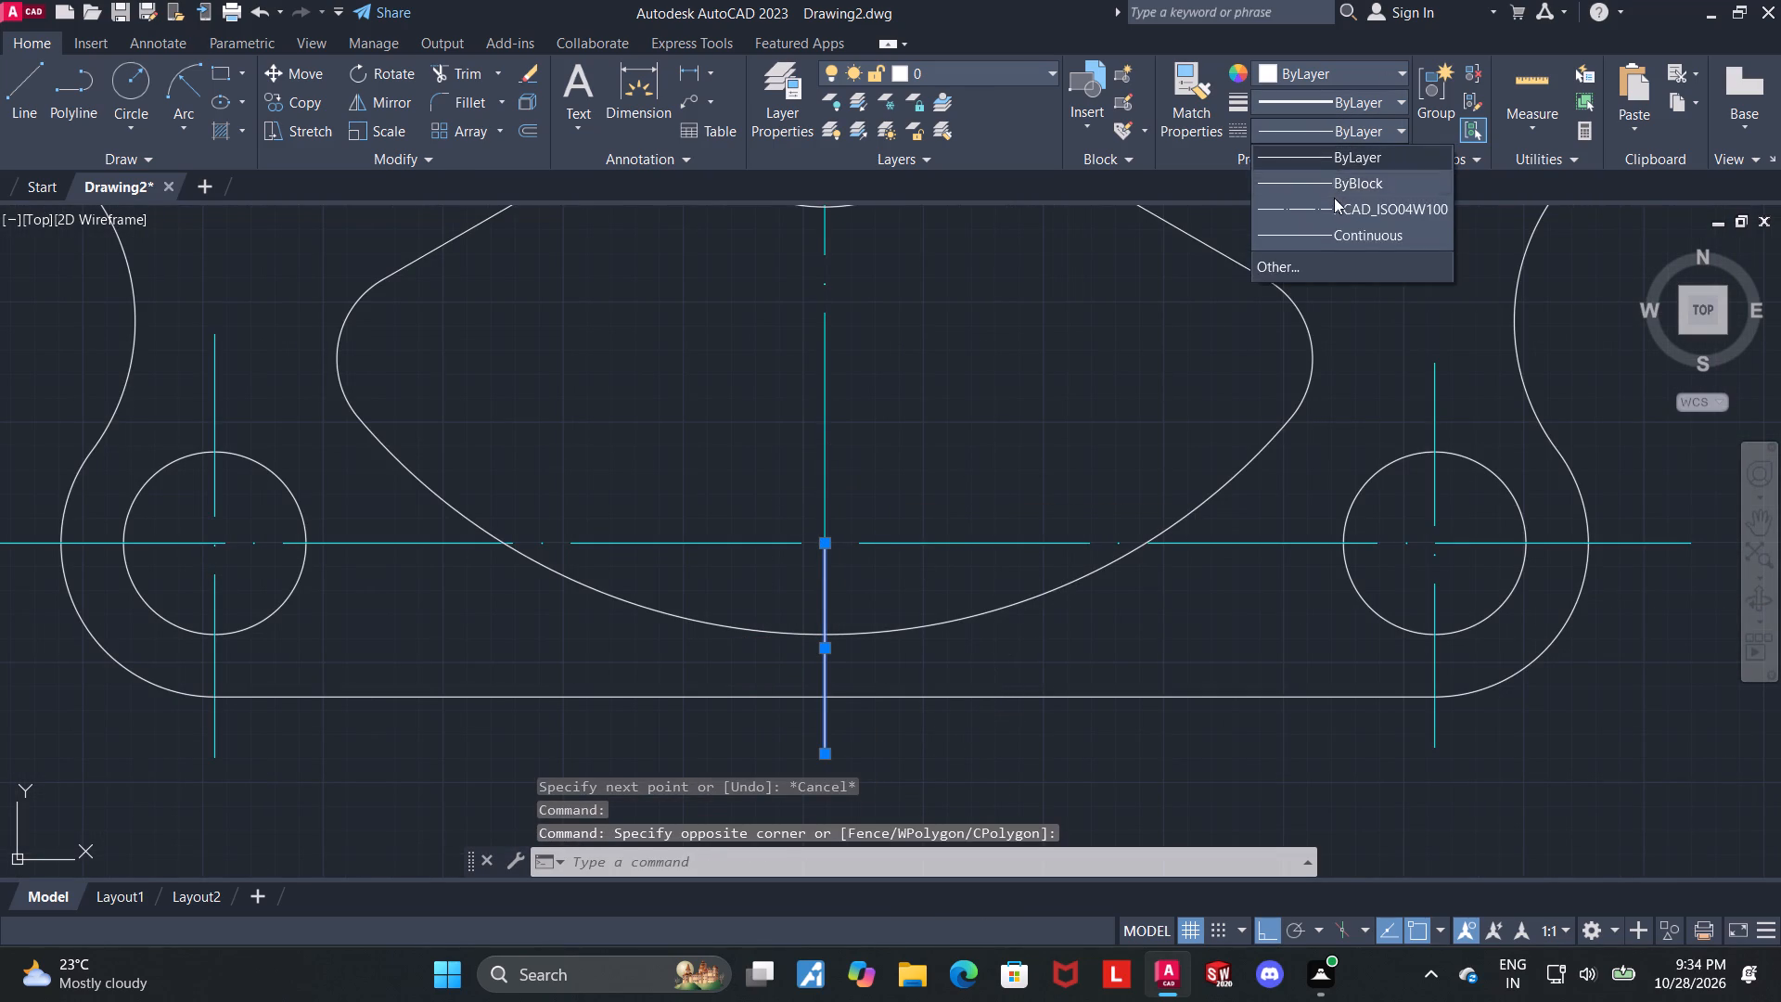
{"action": "left_click", "coordinate": [1338, 139]}
{"action": "left_click", "coordinate": [1326, 211]}
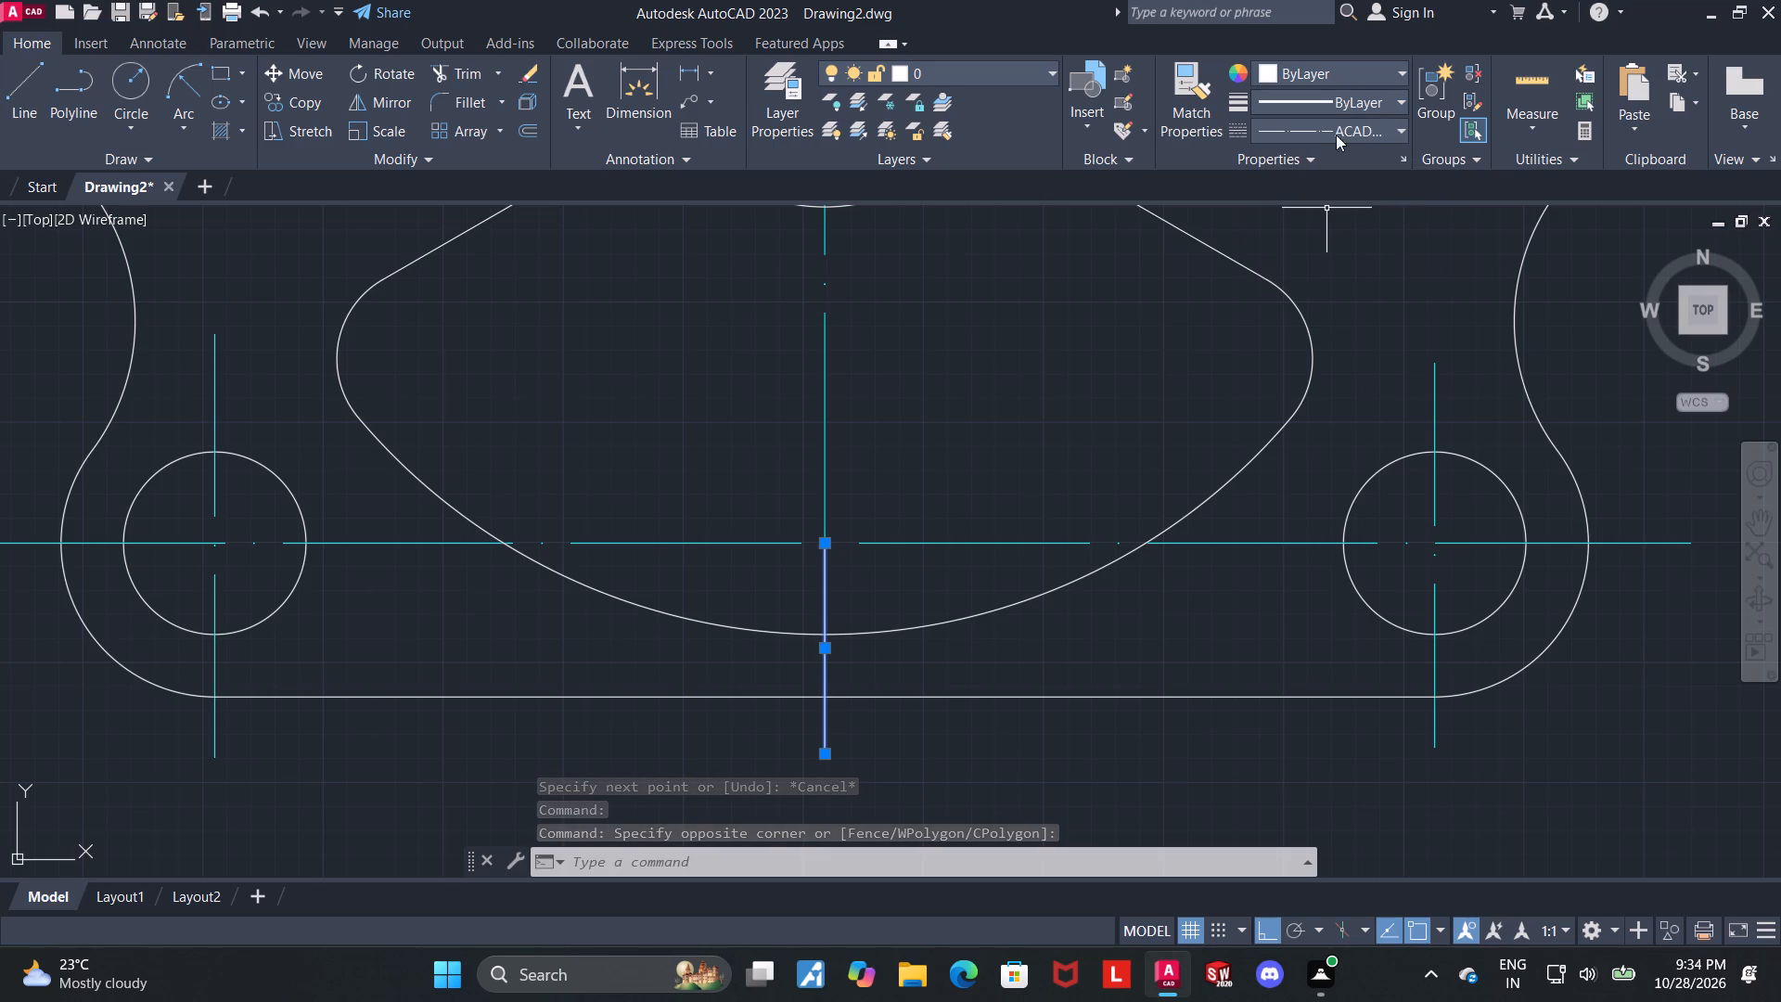
{"action": "left_click", "coordinate": [1339, 65]}
{"action": "left_click", "coordinate": [1327, 300]}
{"action": "key", "text": "Escape"}
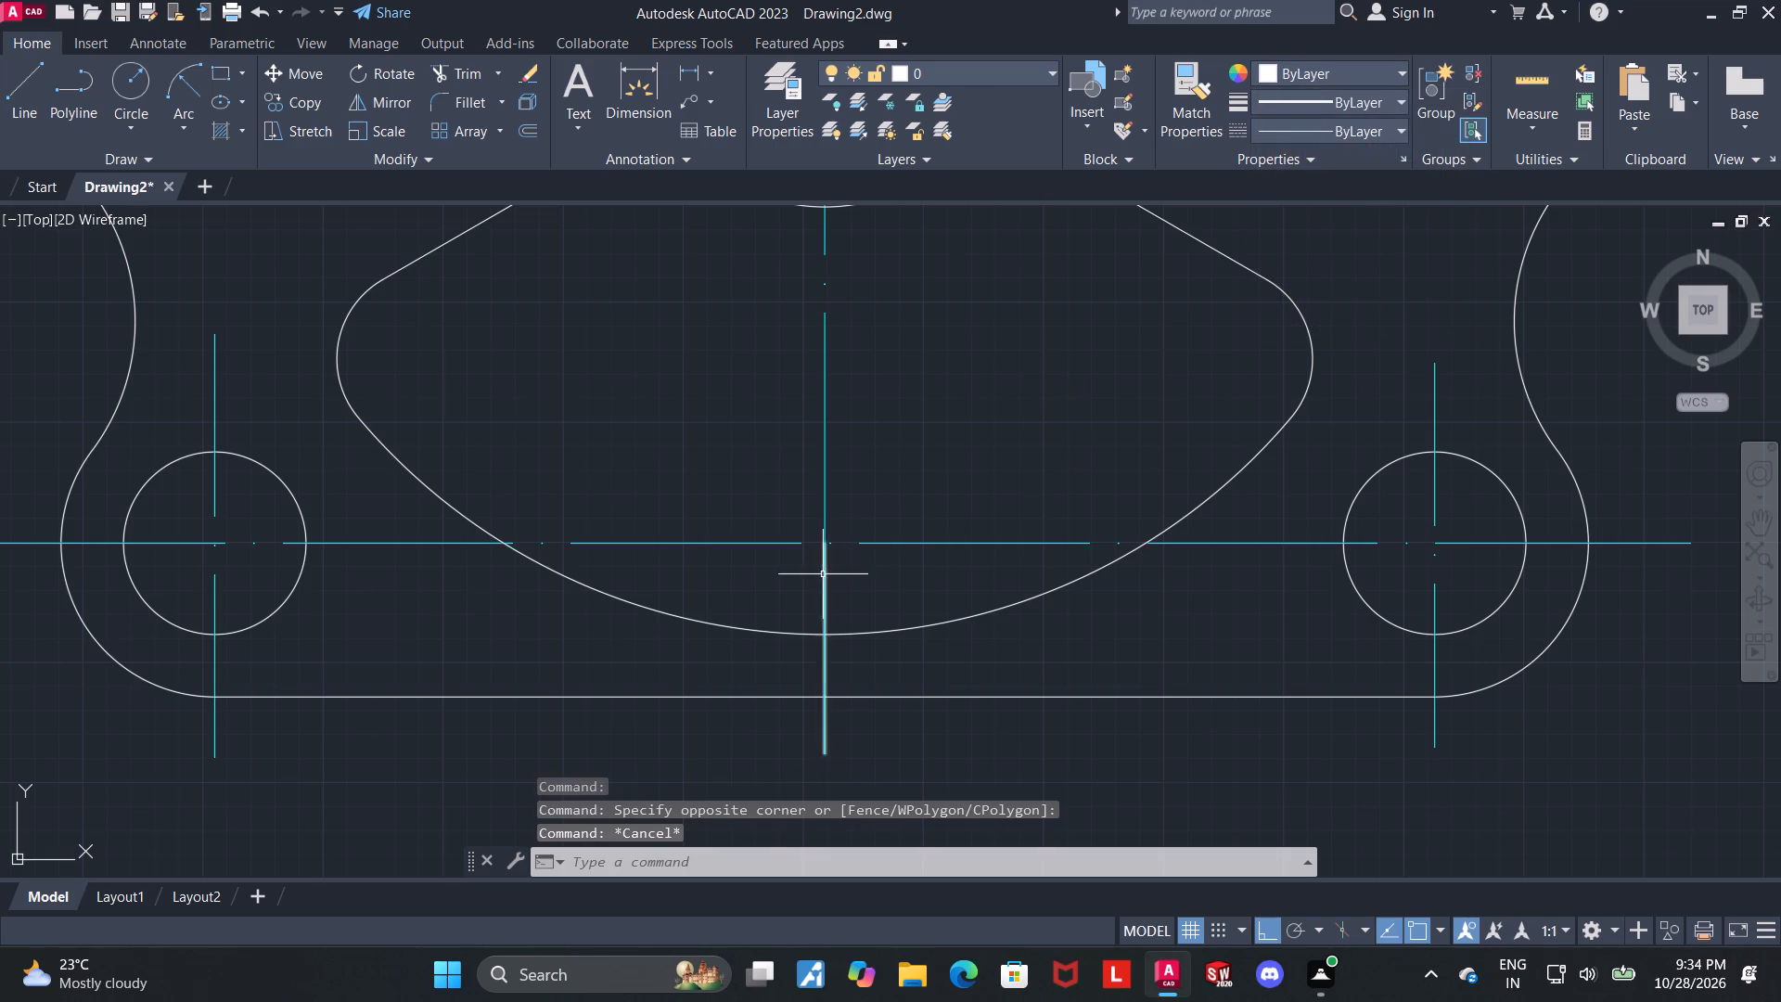
Join the new lower line with the plate's middle vertical centre line.
{"action": "left_click", "coordinate": [821, 574]}
{"action": "left_click", "coordinate": [826, 572]}
{"action": "left_click", "coordinate": [825, 570]}
{"action": "left_click", "coordinate": [828, 462]}
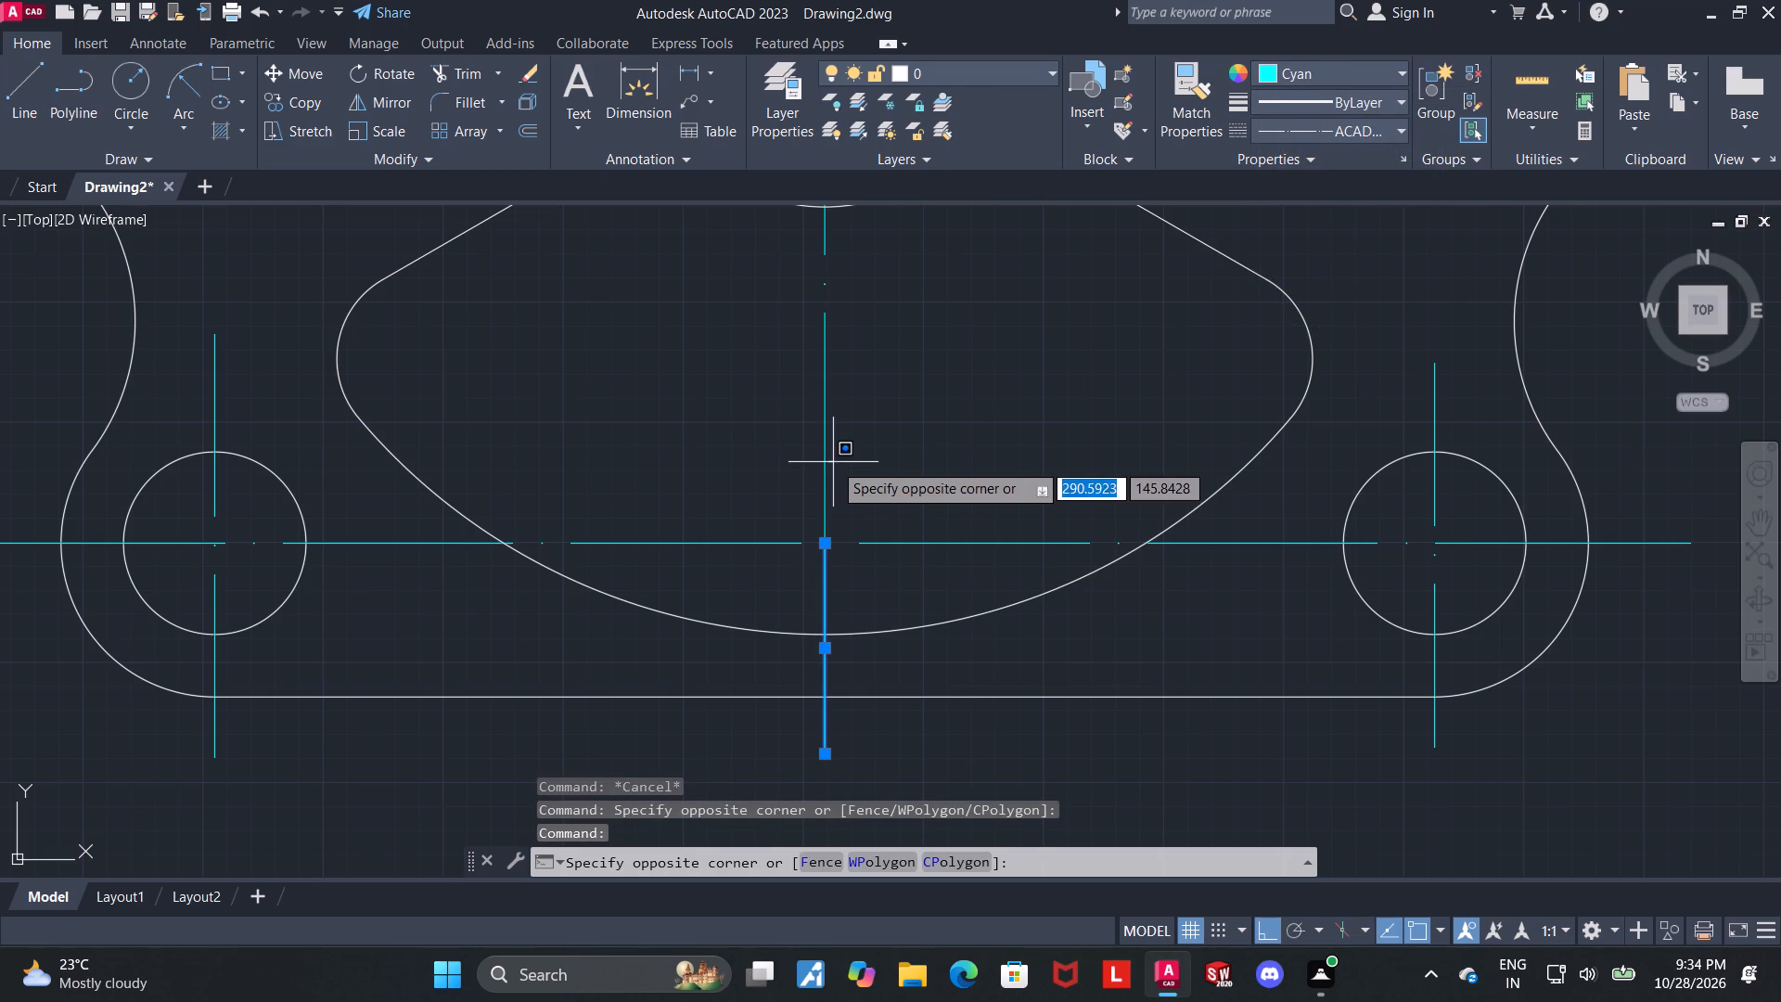
{"action": "left_click", "coordinate": [803, 432]}
{"action": "key", "text": "j"}
{"action": "key", "text": "Return"}
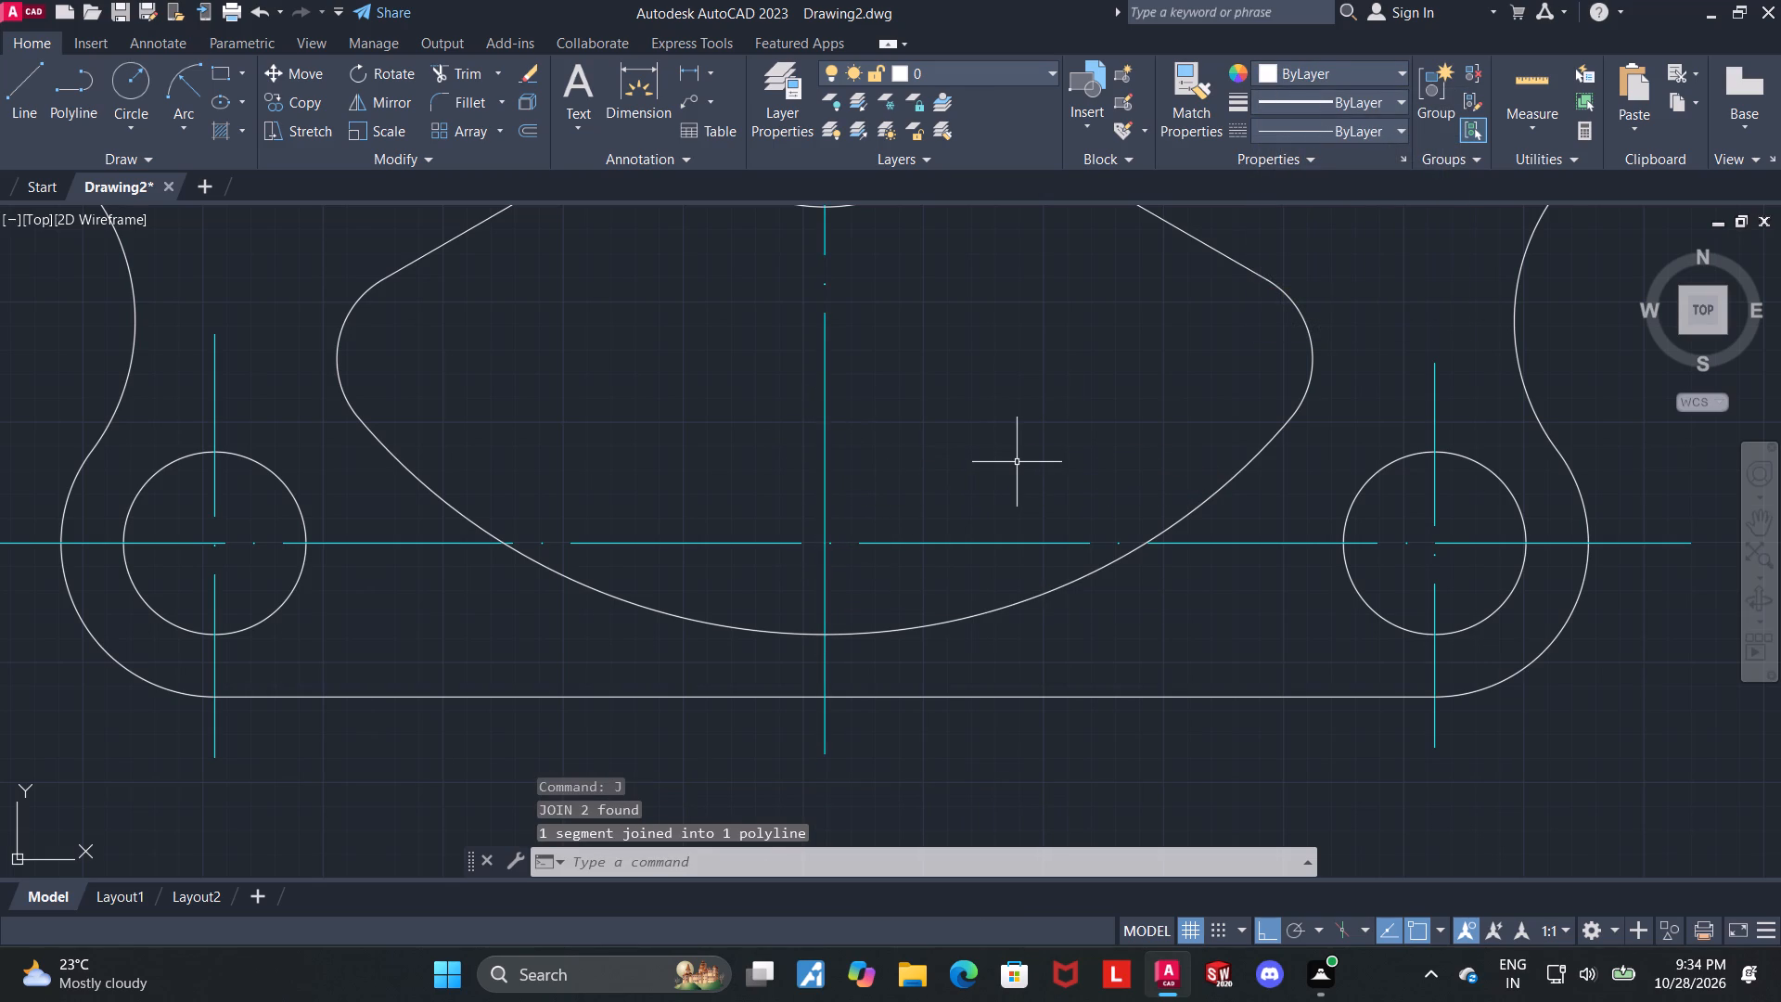
{"action": "left_click", "coordinate": [826, 594]}
{"action": "key", "text": "Escape"}
{"action": "scroll", "coordinate": [1114, 392], "scroll_direction": "down", "scroll_amount": 4}
{"action": "key", "text": "Escape"}
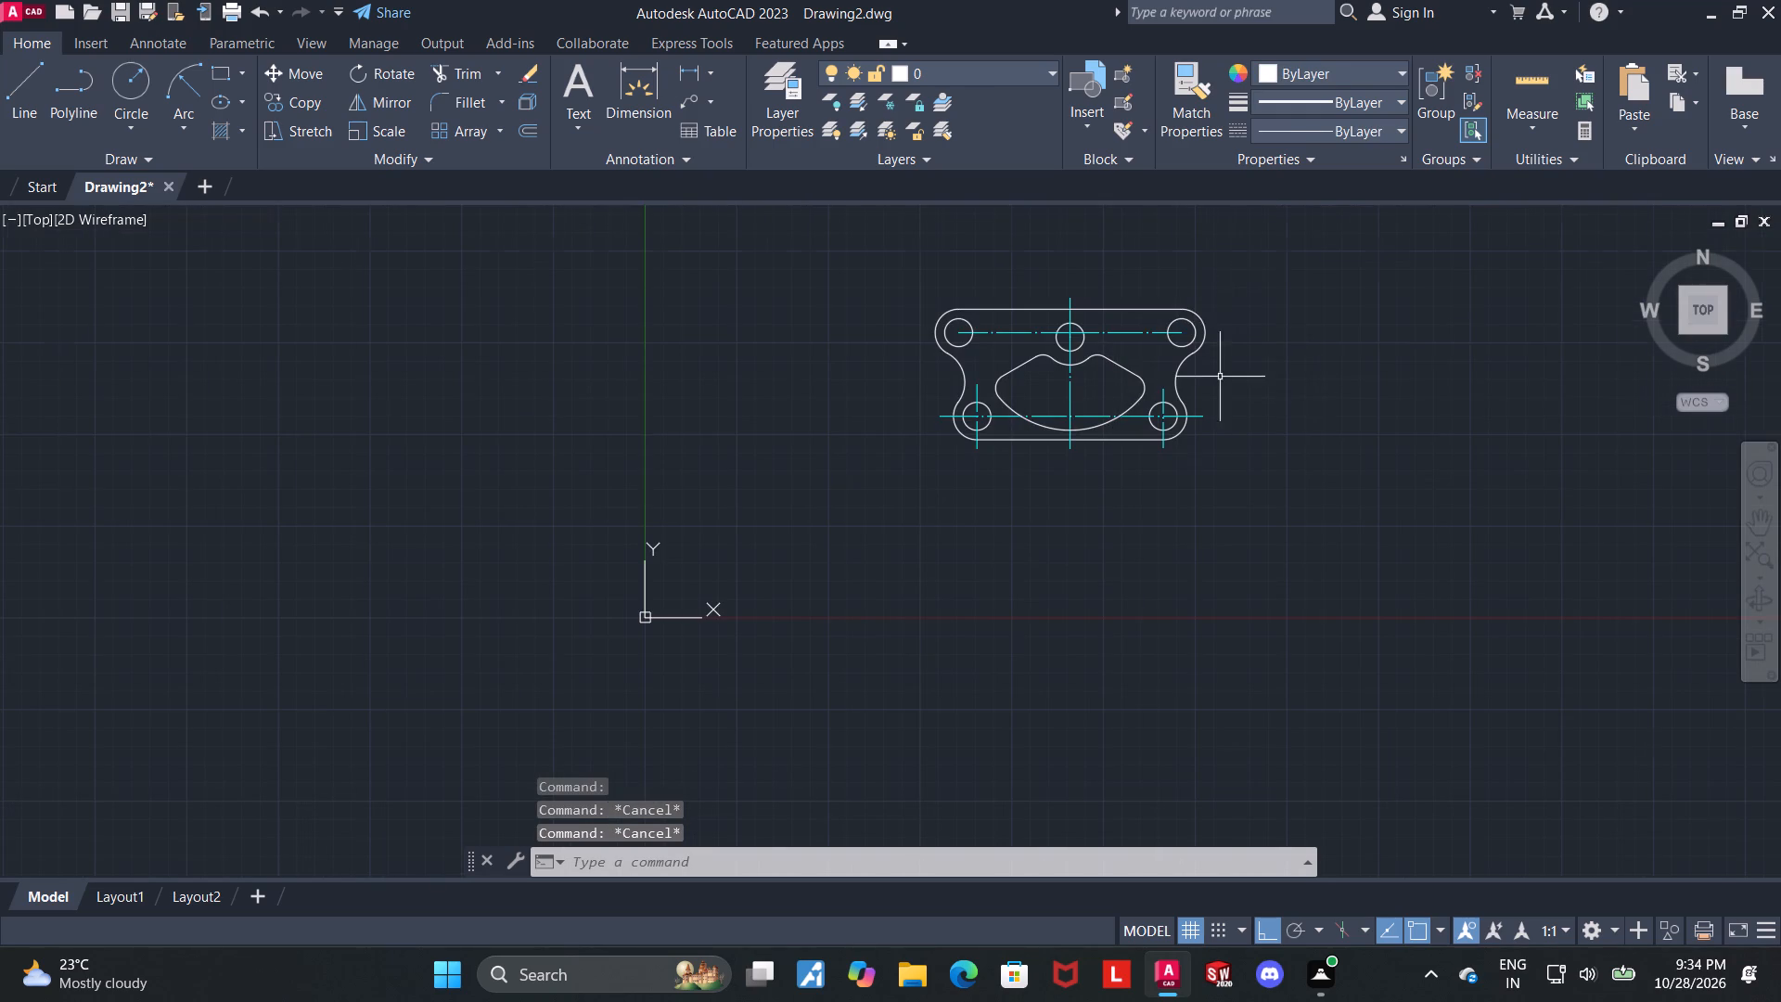
Dimension the radius of the plate's upper right corner arc, placing the text outside the outline.
{"action": "scroll", "coordinate": [1220, 379], "scroll_direction": "up", "scroll_amount": 2}
{"action": "middle_click_drag", "start_coordinate": [1355, 392], "coordinate": [1345, 519]}
{"action": "left_click_drag", "start_coordinate": [867, 539], "coordinate": [853, 537]}
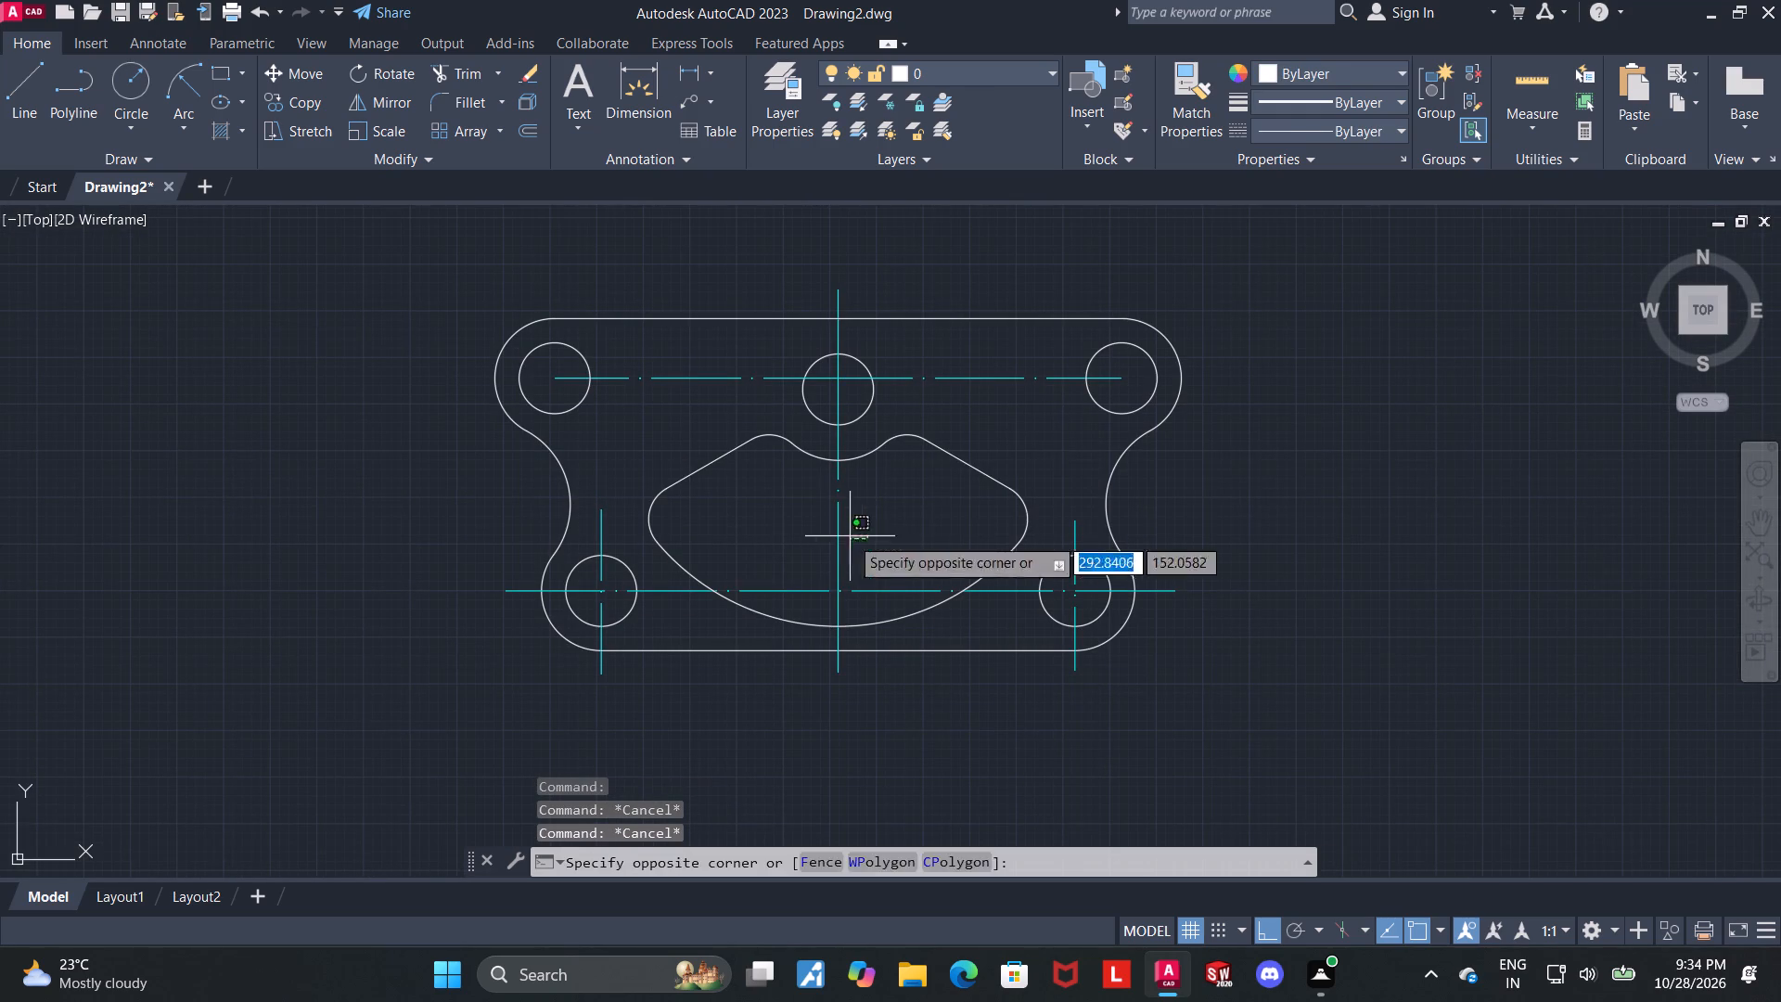
{"action": "left_click", "coordinate": [816, 526]}
{"action": "key", "text": "Escape"}
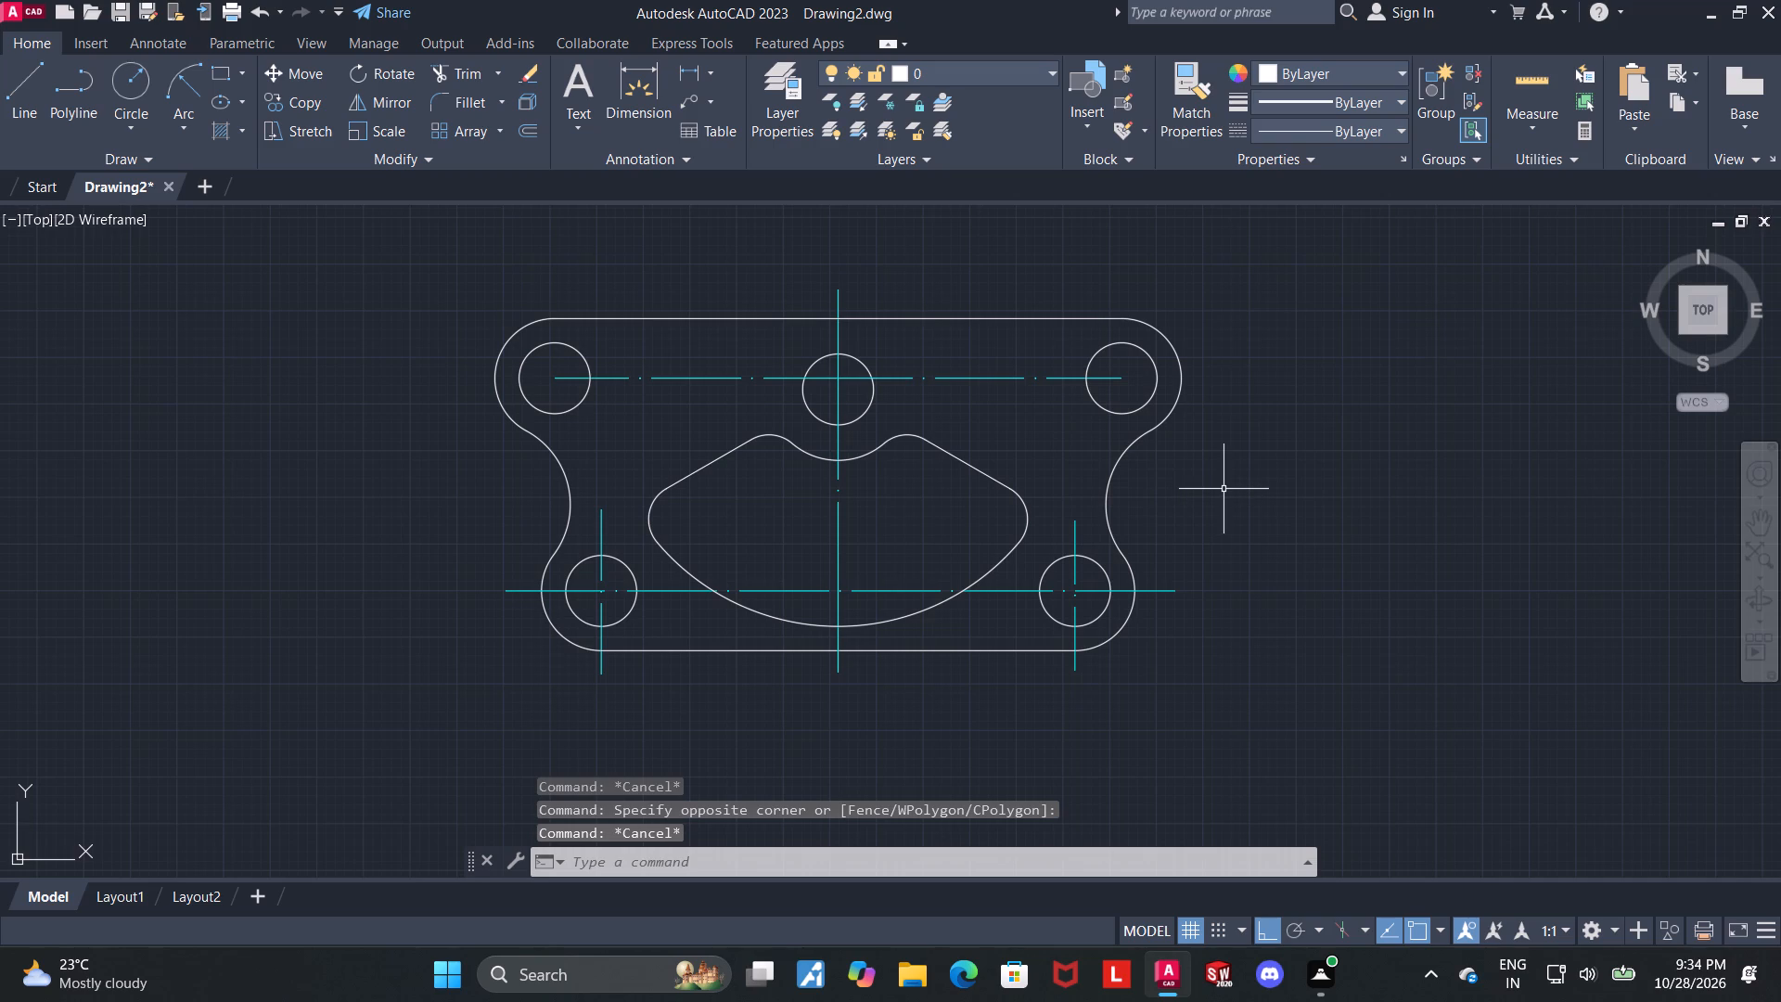
{"action": "left_click", "coordinate": [629, 78]}
{"action": "scroll", "coordinate": [1200, 290], "scroll_direction": "up", "scroll_amount": 1}
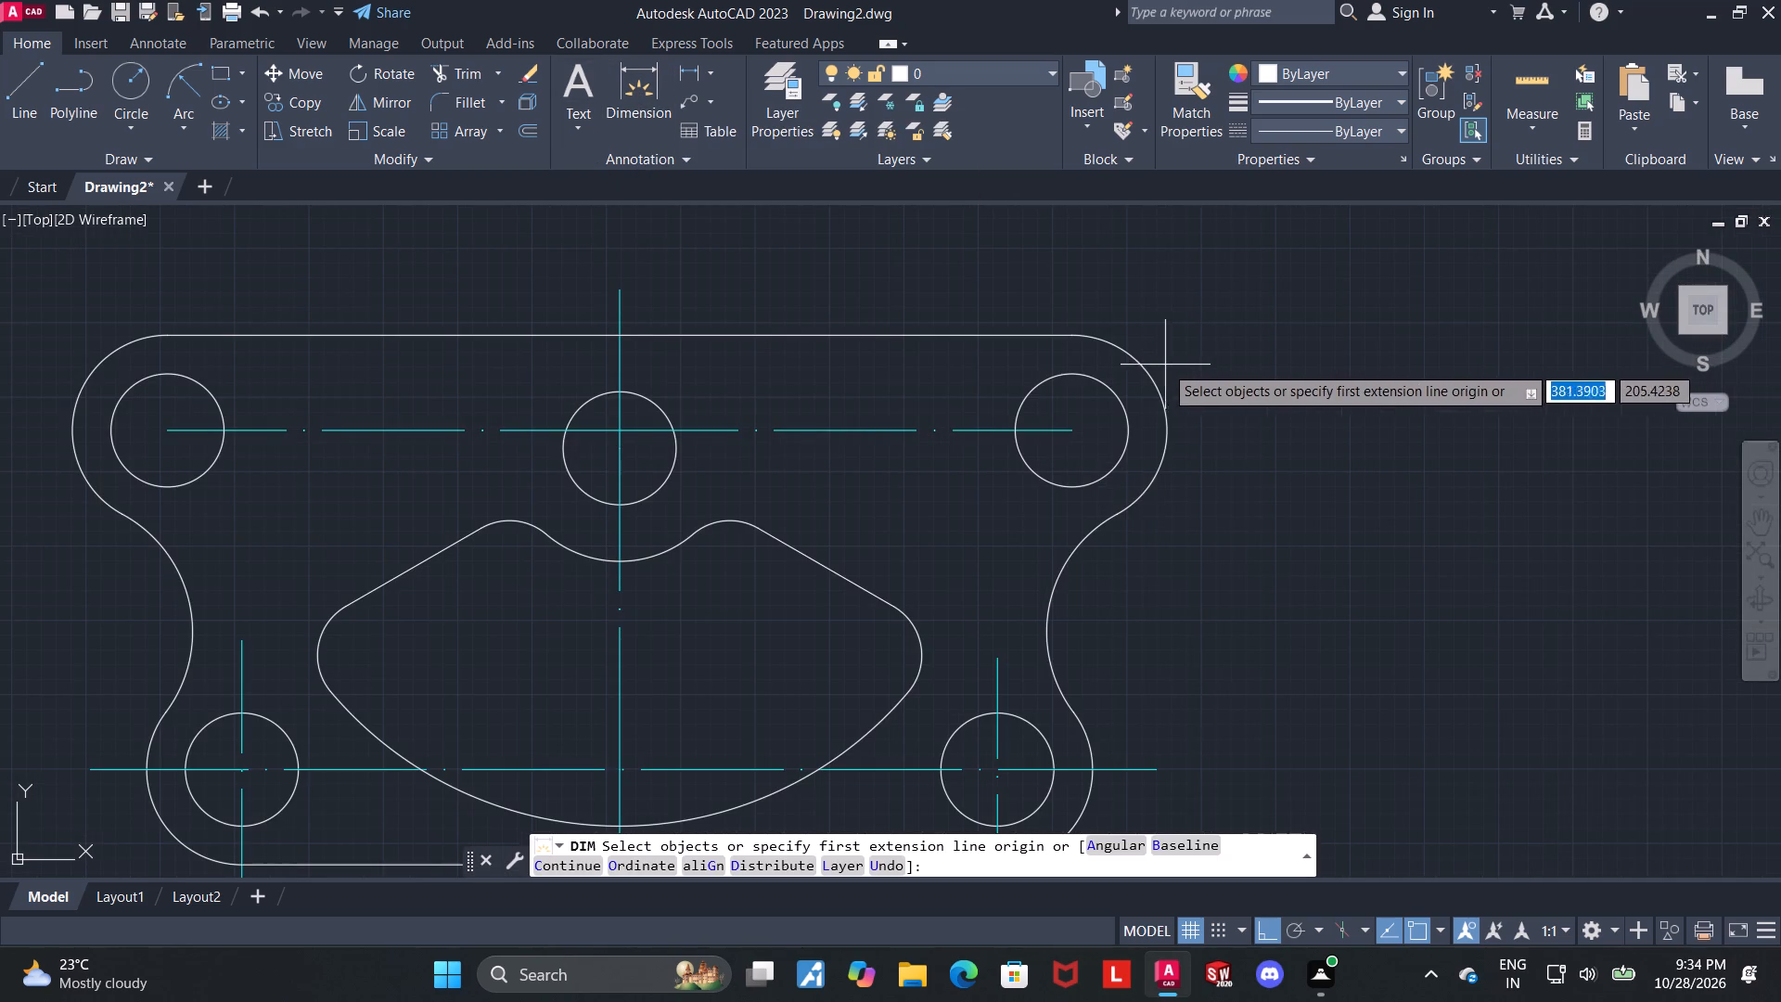
{"action": "left_click", "coordinate": [1147, 366]}
{"action": "left_click", "coordinate": [1173, 324]}
{"action": "key", "text": "Escape"}
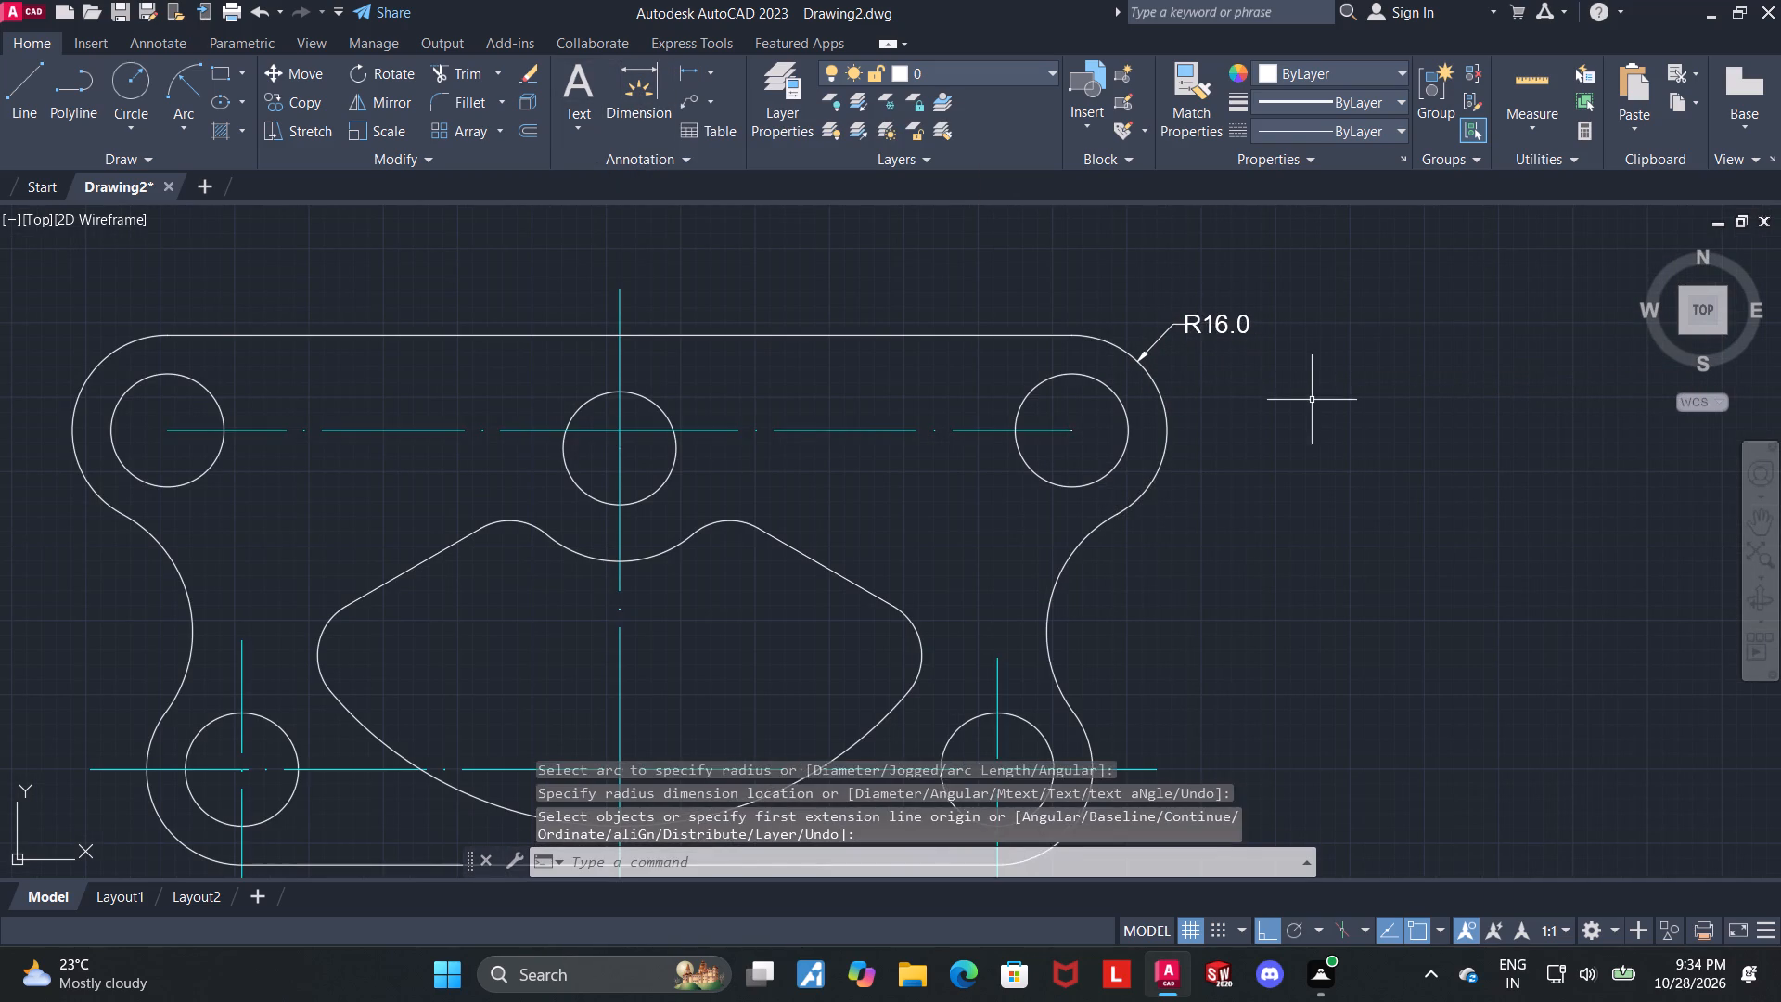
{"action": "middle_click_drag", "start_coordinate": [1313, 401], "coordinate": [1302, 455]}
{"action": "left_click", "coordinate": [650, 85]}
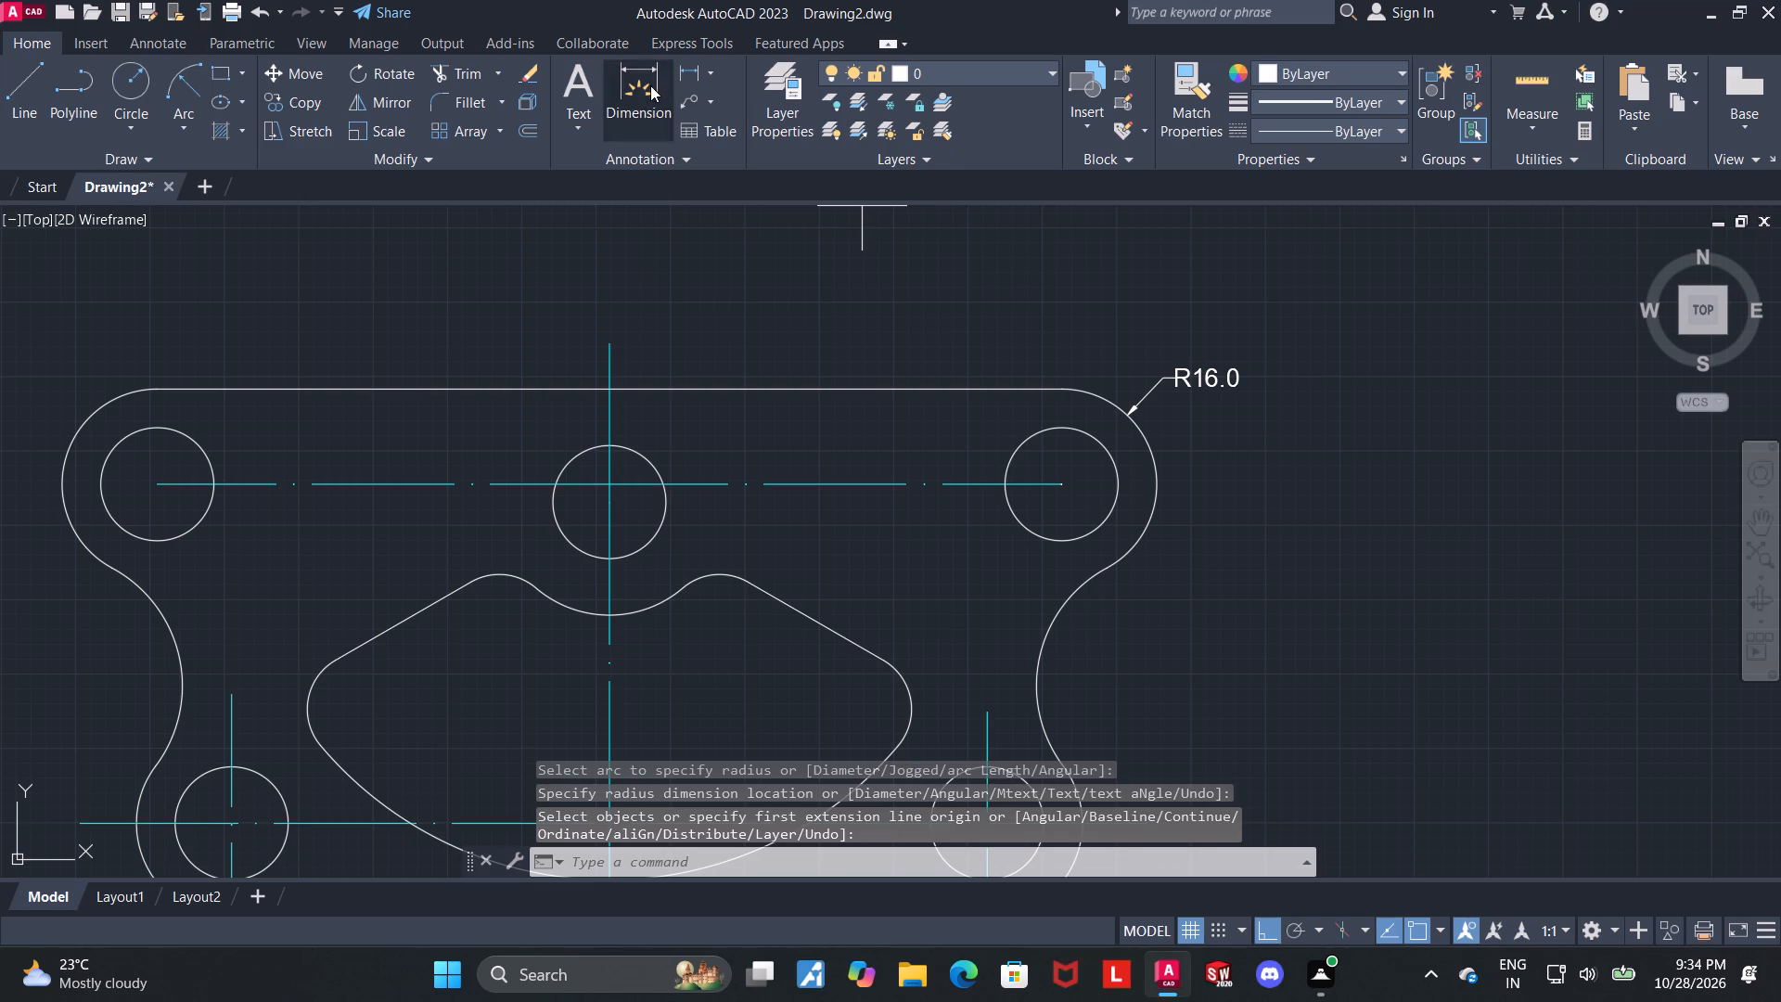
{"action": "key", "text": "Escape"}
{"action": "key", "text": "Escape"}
Draw a horizontal line about 21 long from the upper left bore's centre outward past the plate's left edge.
{"action": "left_click", "coordinate": [23, 87]}
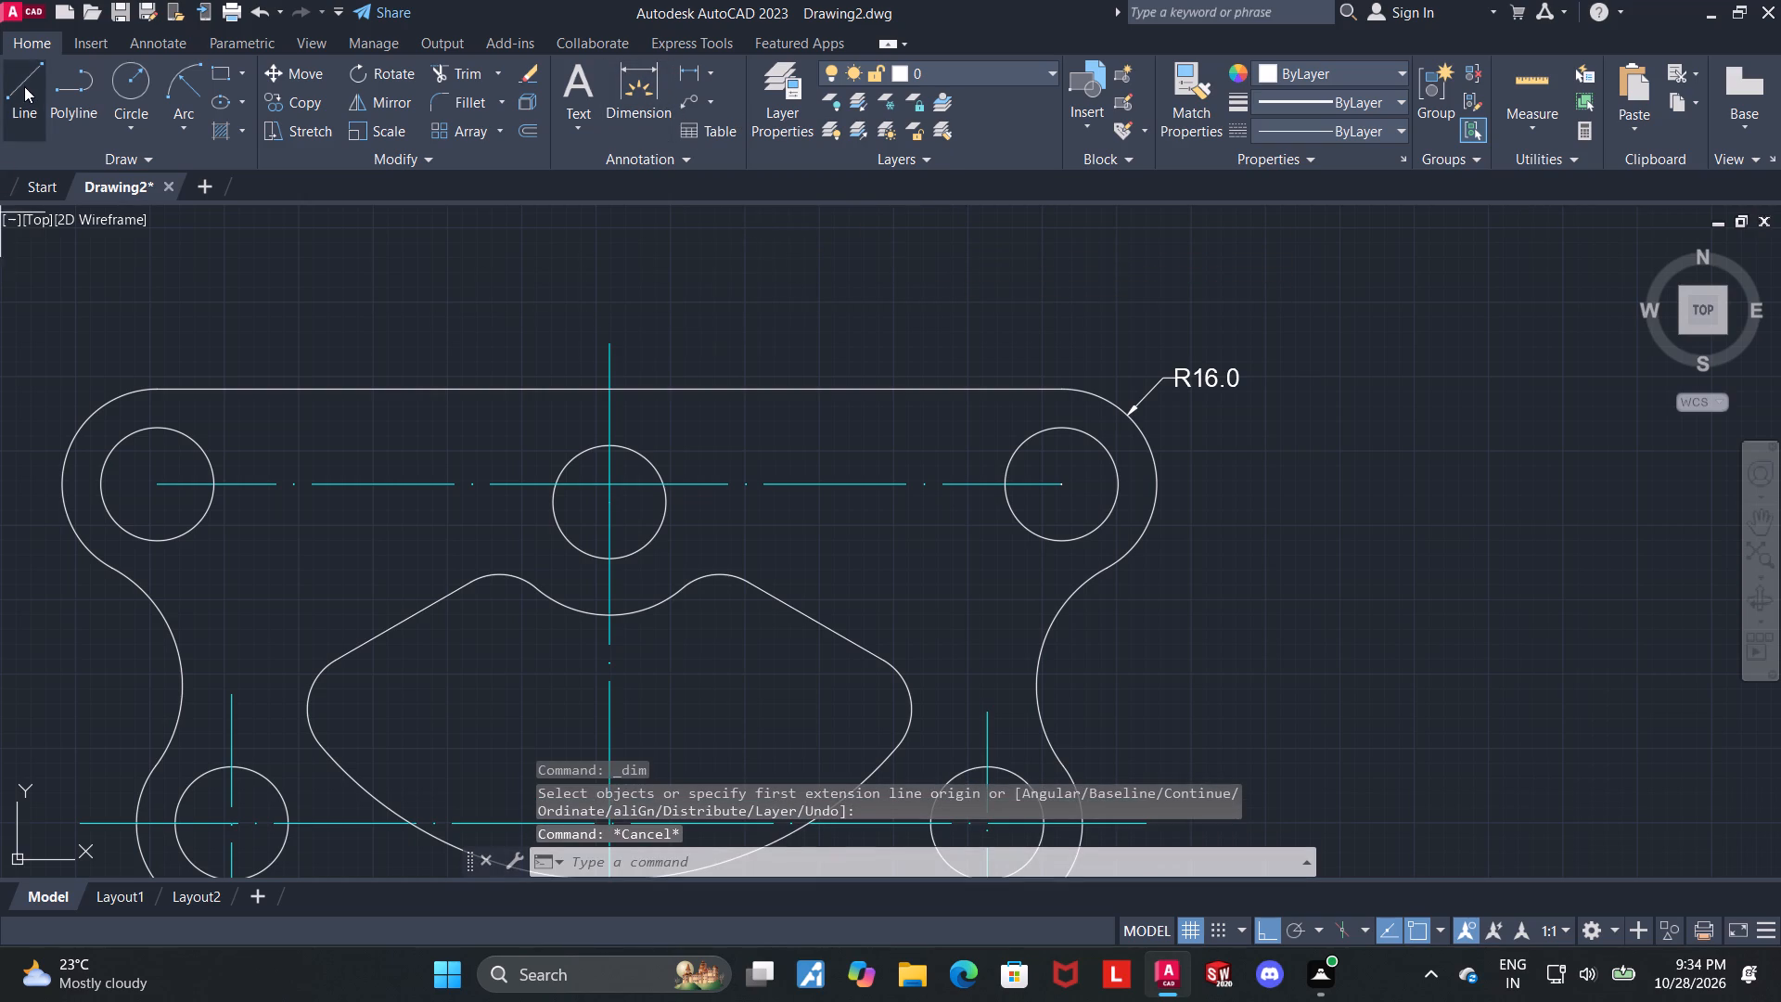
{"action": "left_click", "coordinate": [160, 489]}
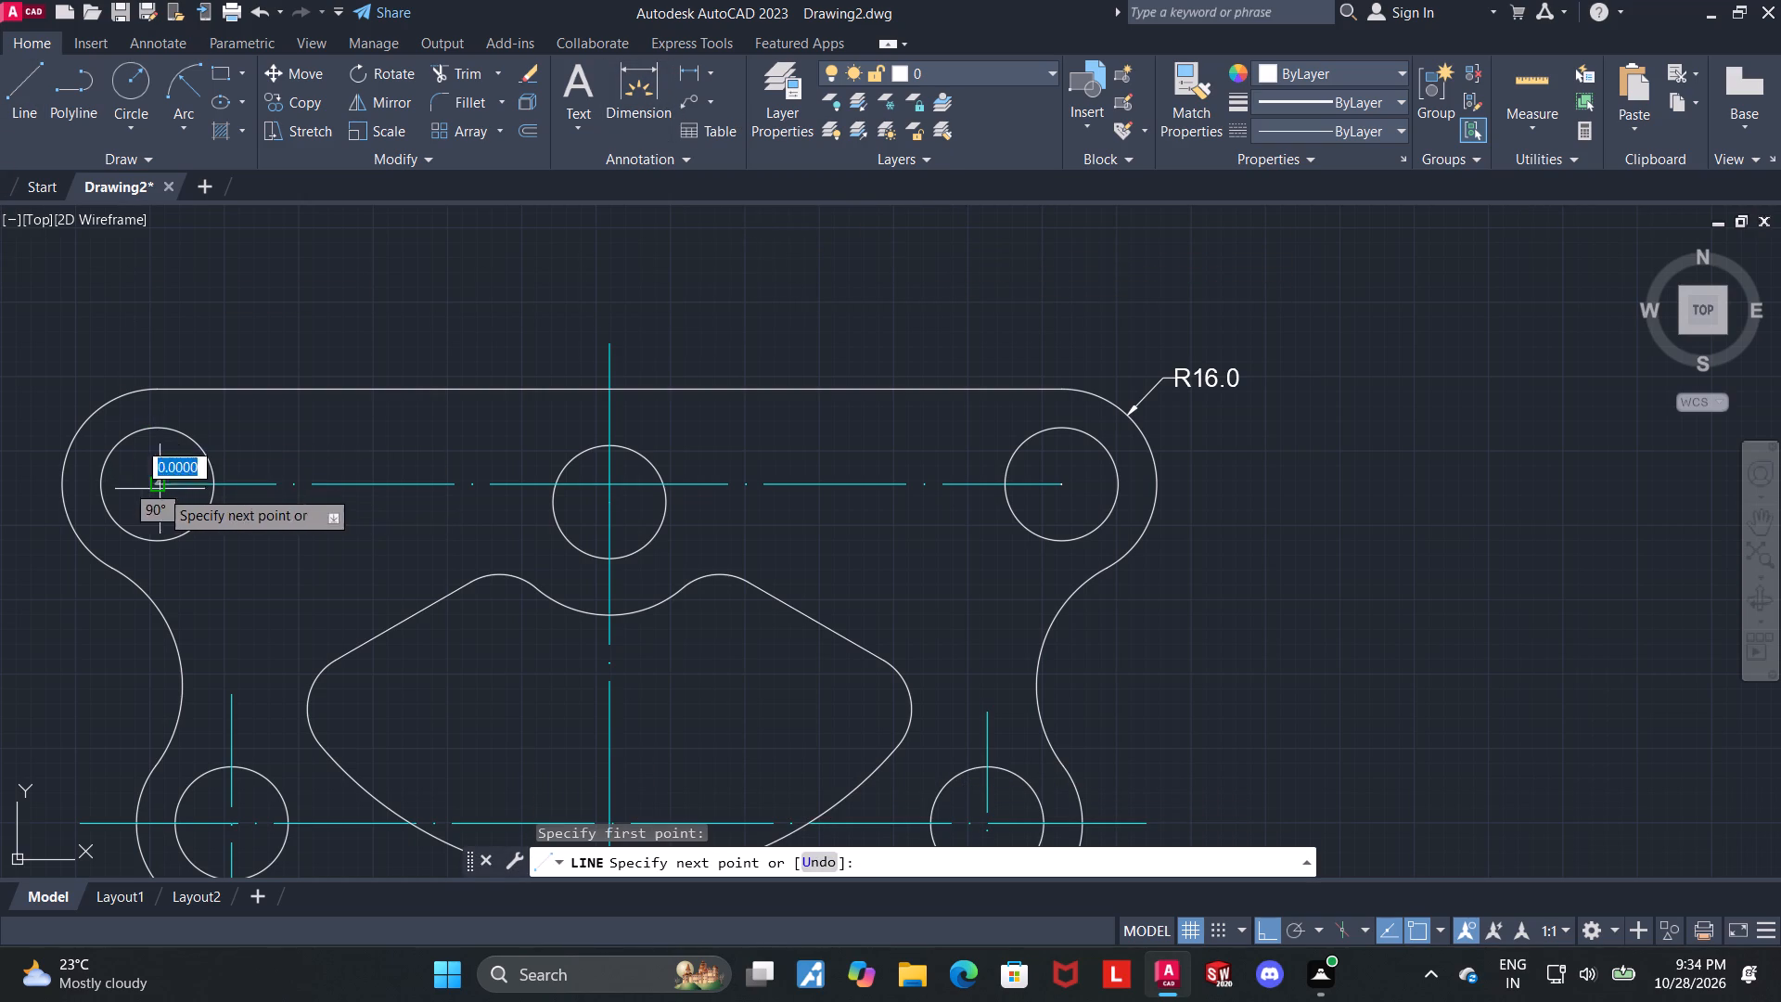
{"action": "scroll", "coordinate": [70, 492], "scroll_direction": "down", "scroll_amount": 2}
{"action": "scroll", "coordinate": [45, 499], "scroll_direction": "up", "scroll_amount": 2}
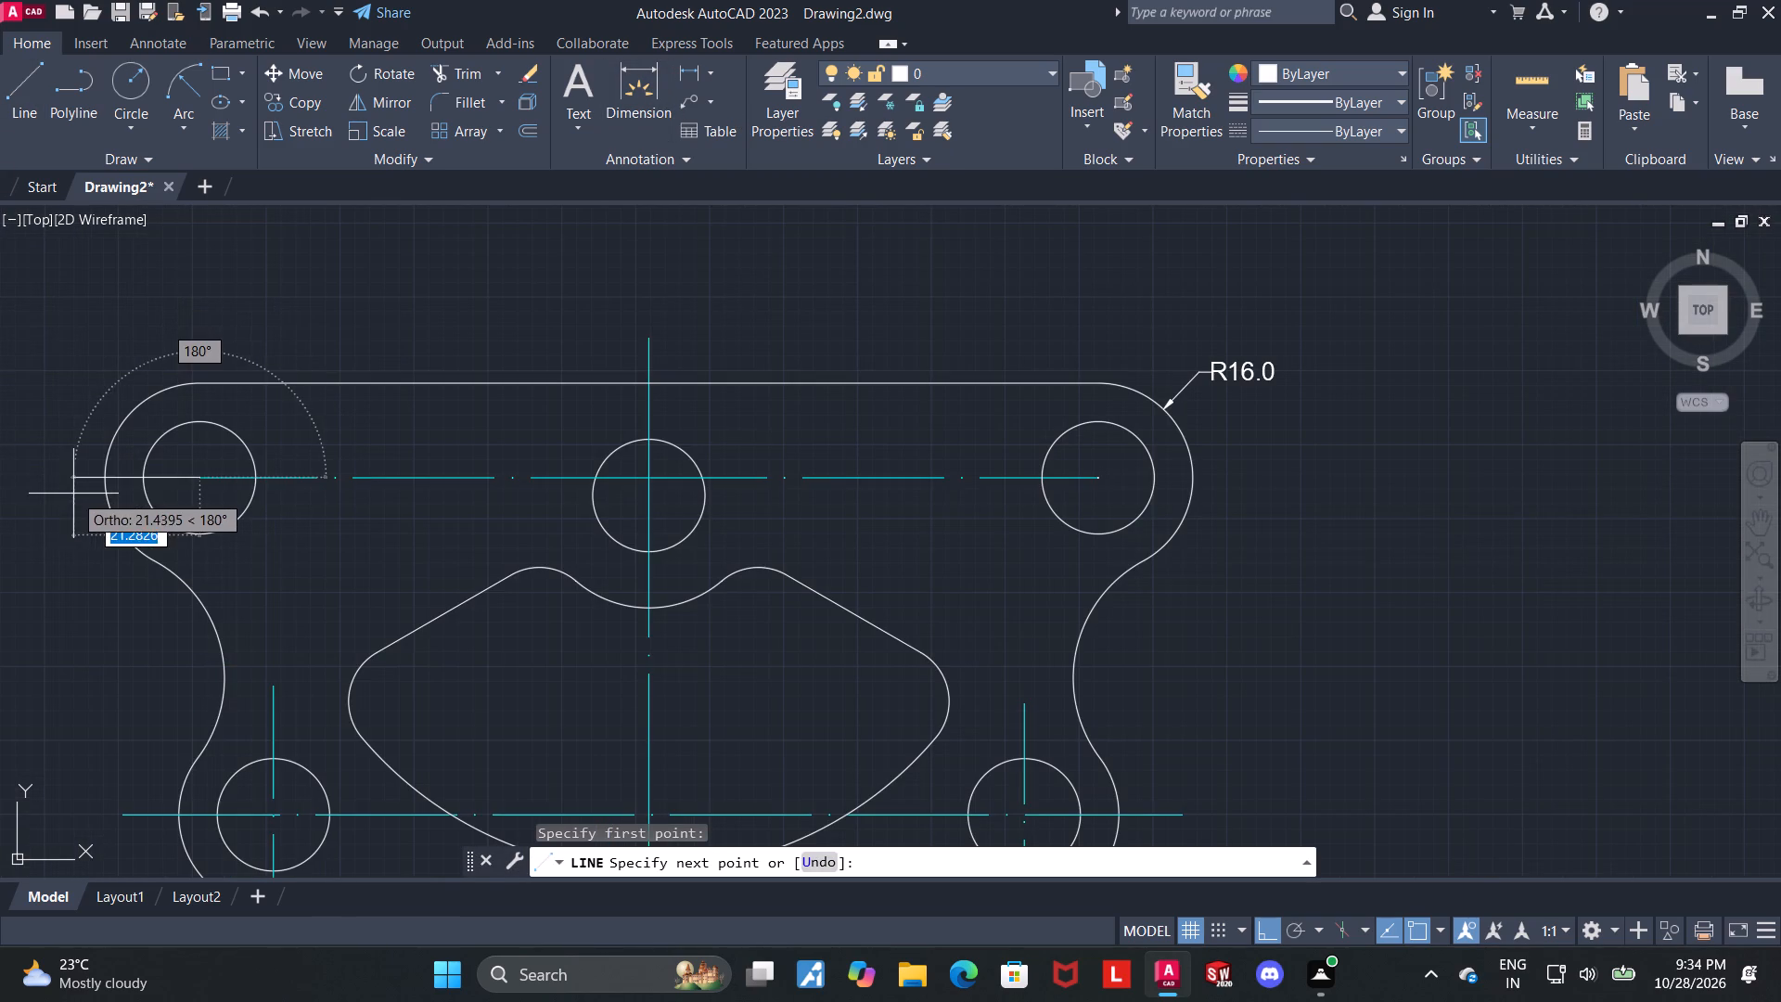
{"action": "left_click", "coordinate": [75, 494]}
{"action": "key", "text": "Escape"}
Draw a horizontal line about 22 long from the upper right bore's centre outward past the plate's right edge.
{"action": "left_click", "coordinate": [10, 93]}
{"action": "scroll", "coordinate": [1086, 476], "scroll_direction": "up", "scroll_amount": 2}
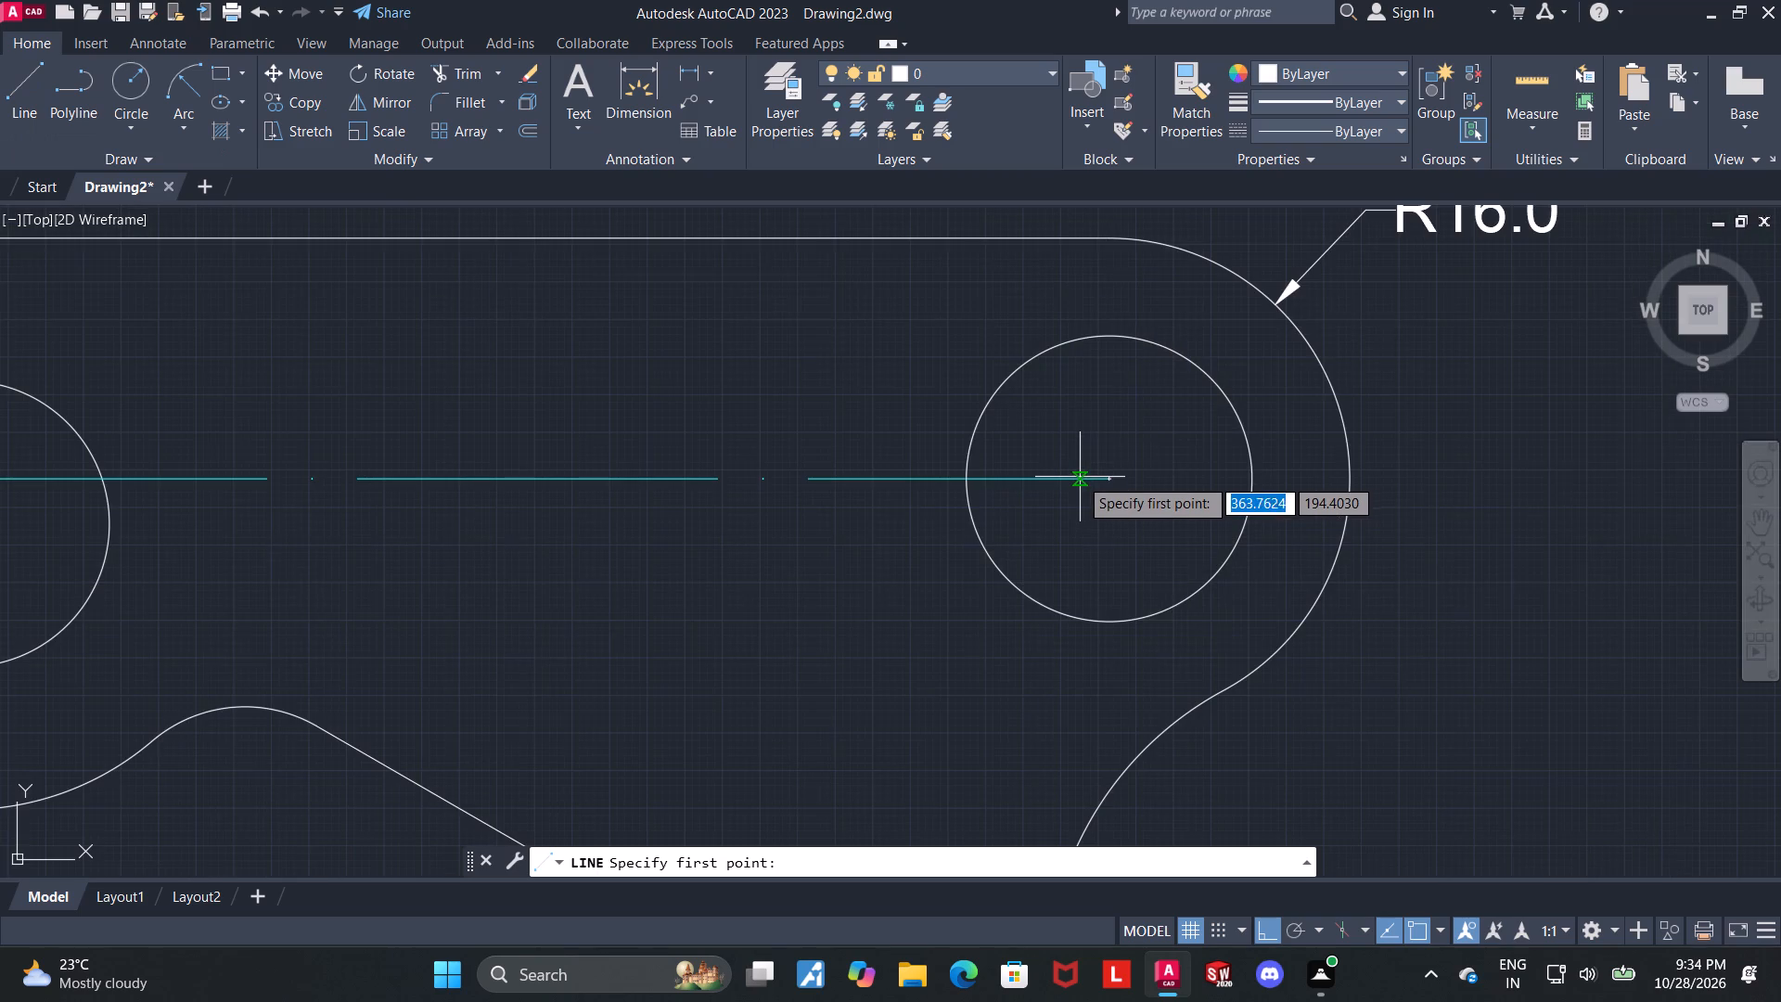
{"action": "left_click", "coordinate": [1111, 477]}
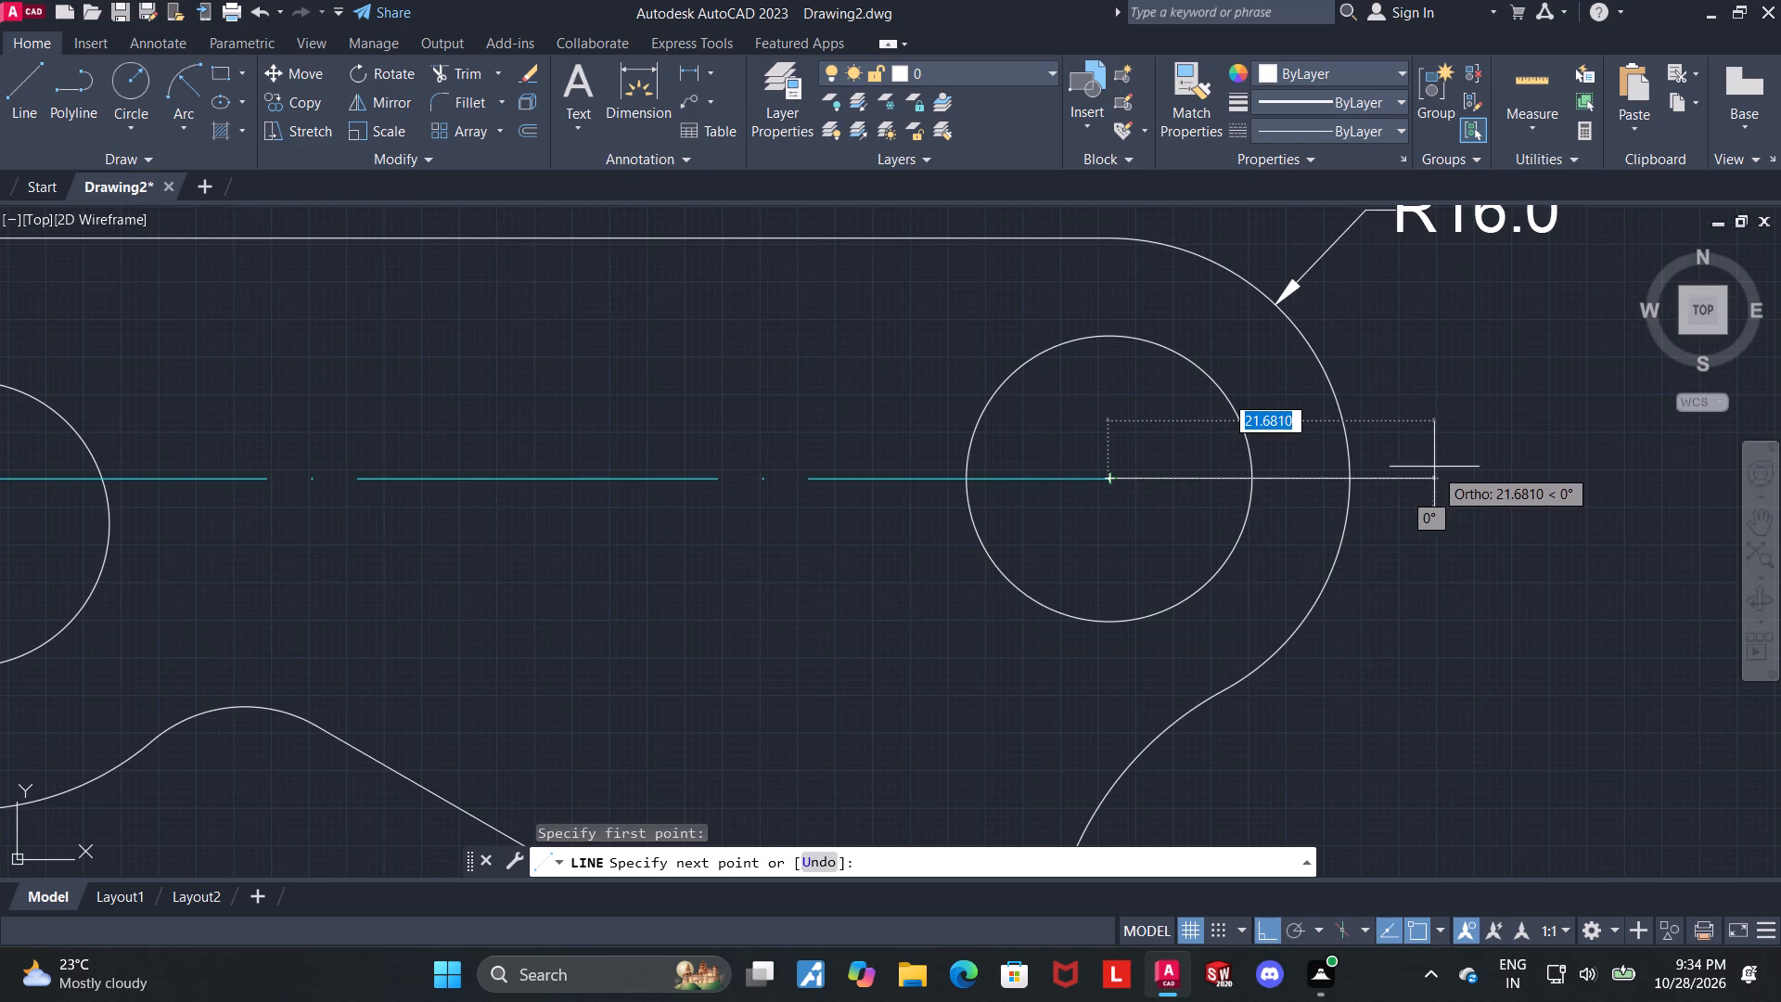
{"action": "left_click", "coordinate": [1434, 466]}
{"action": "key", "text": "Escape"}
Draw a vertical line about 38 long through the upper left bore's centre, extending above the plate's top edge.
{"action": "scroll", "coordinate": [1351, 494], "scroll_direction": "down", "scroll_amount": 2}
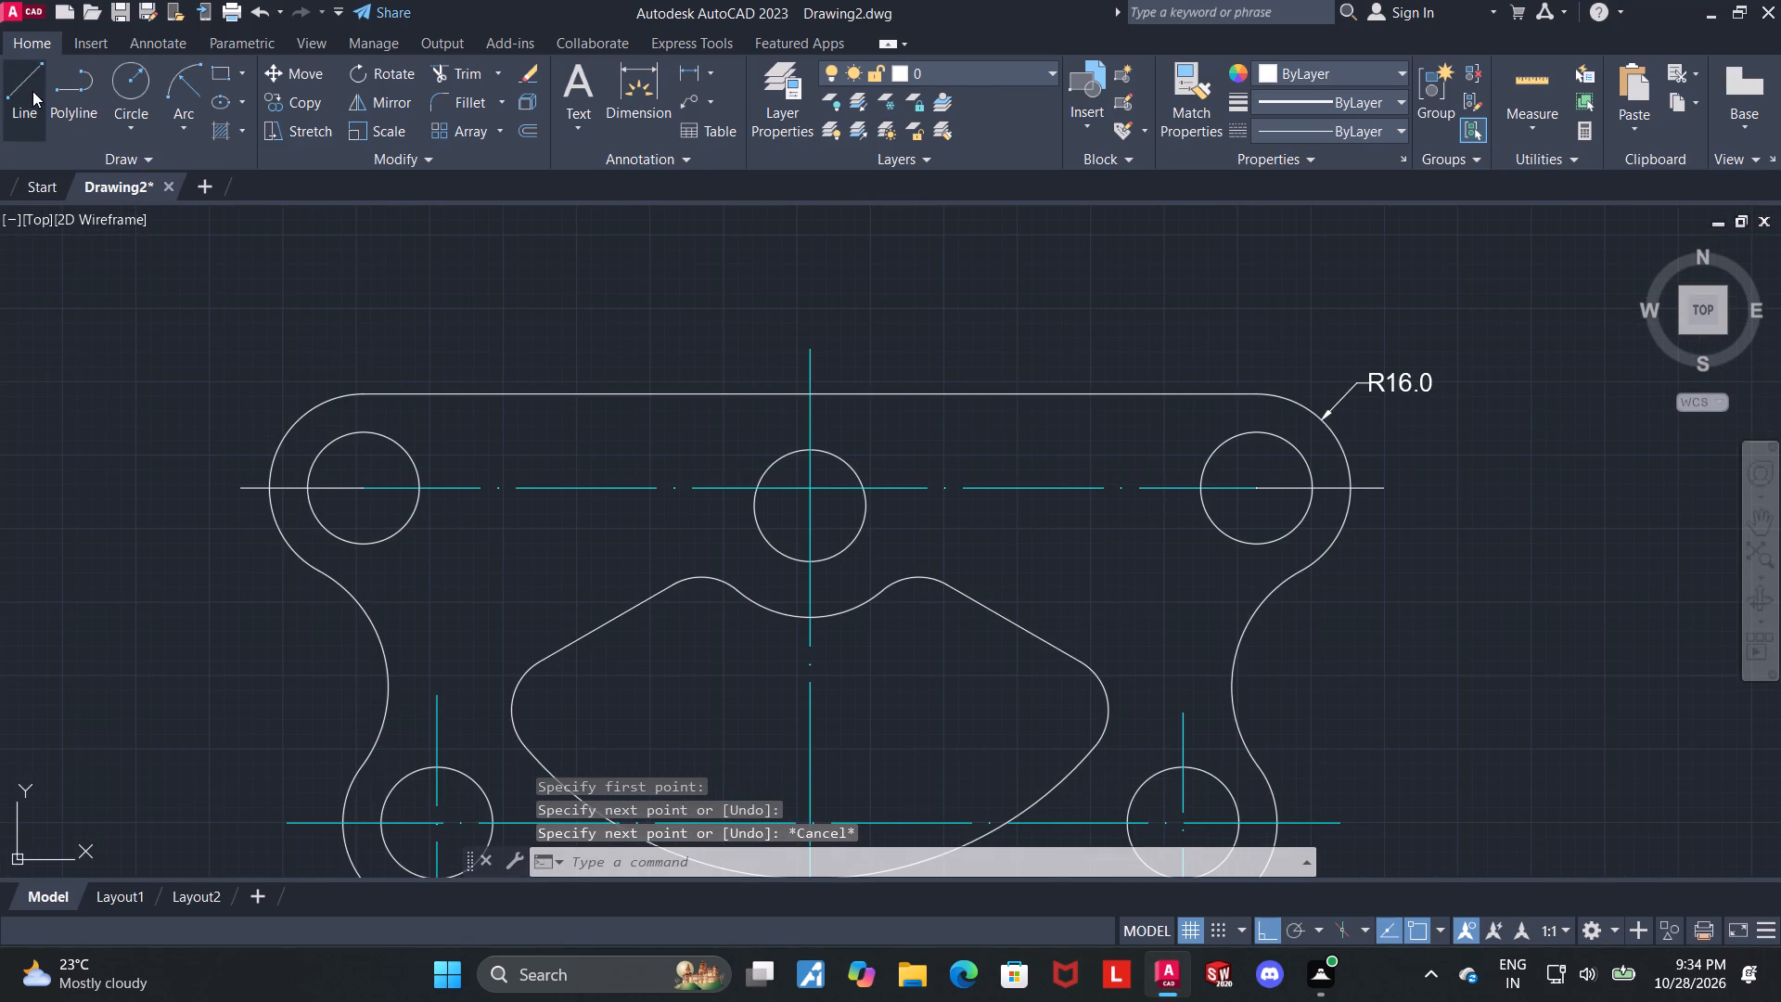
{"action": "left_click", "coordinate": [31, 89]}
{"action": "scroll", "coordinate": [381, 505], "scroll_direction": "up", "scroll_amount": 2}
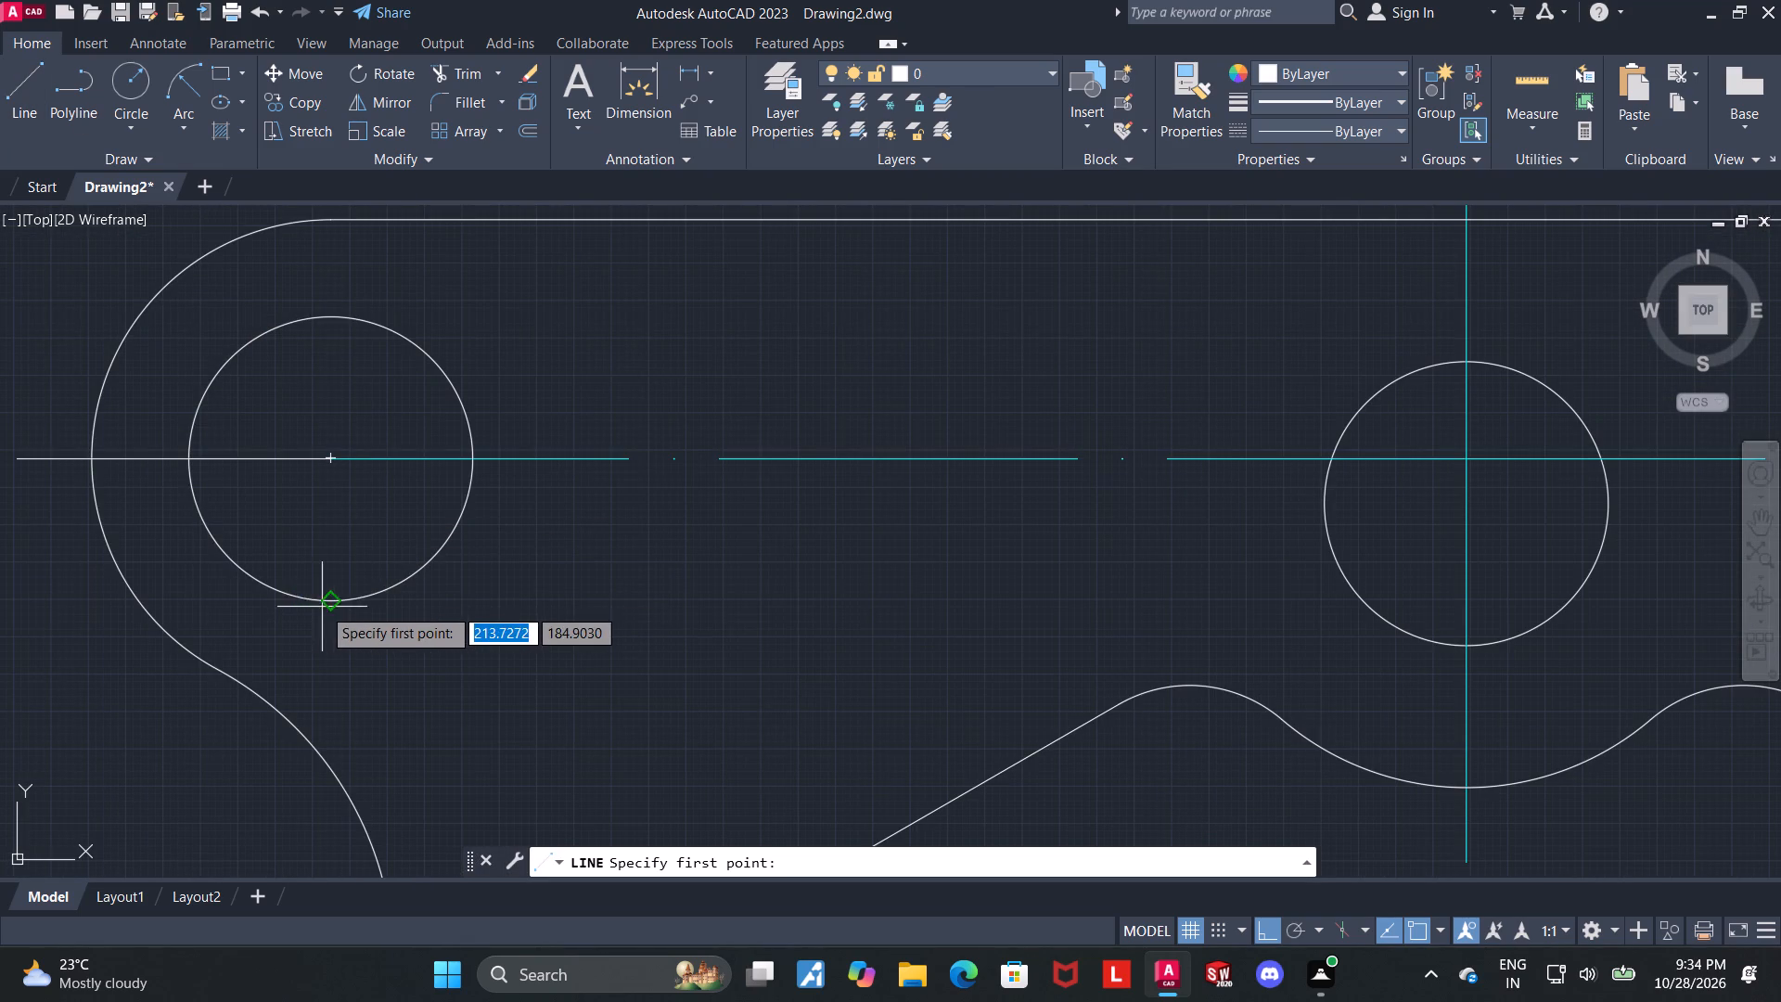
{"action": "left_click", "coordinate": [332, 653]}
{"action": "scroll", "coordinate": [332, 653], "scroll_direction": "down", "scroll_amount": 2}
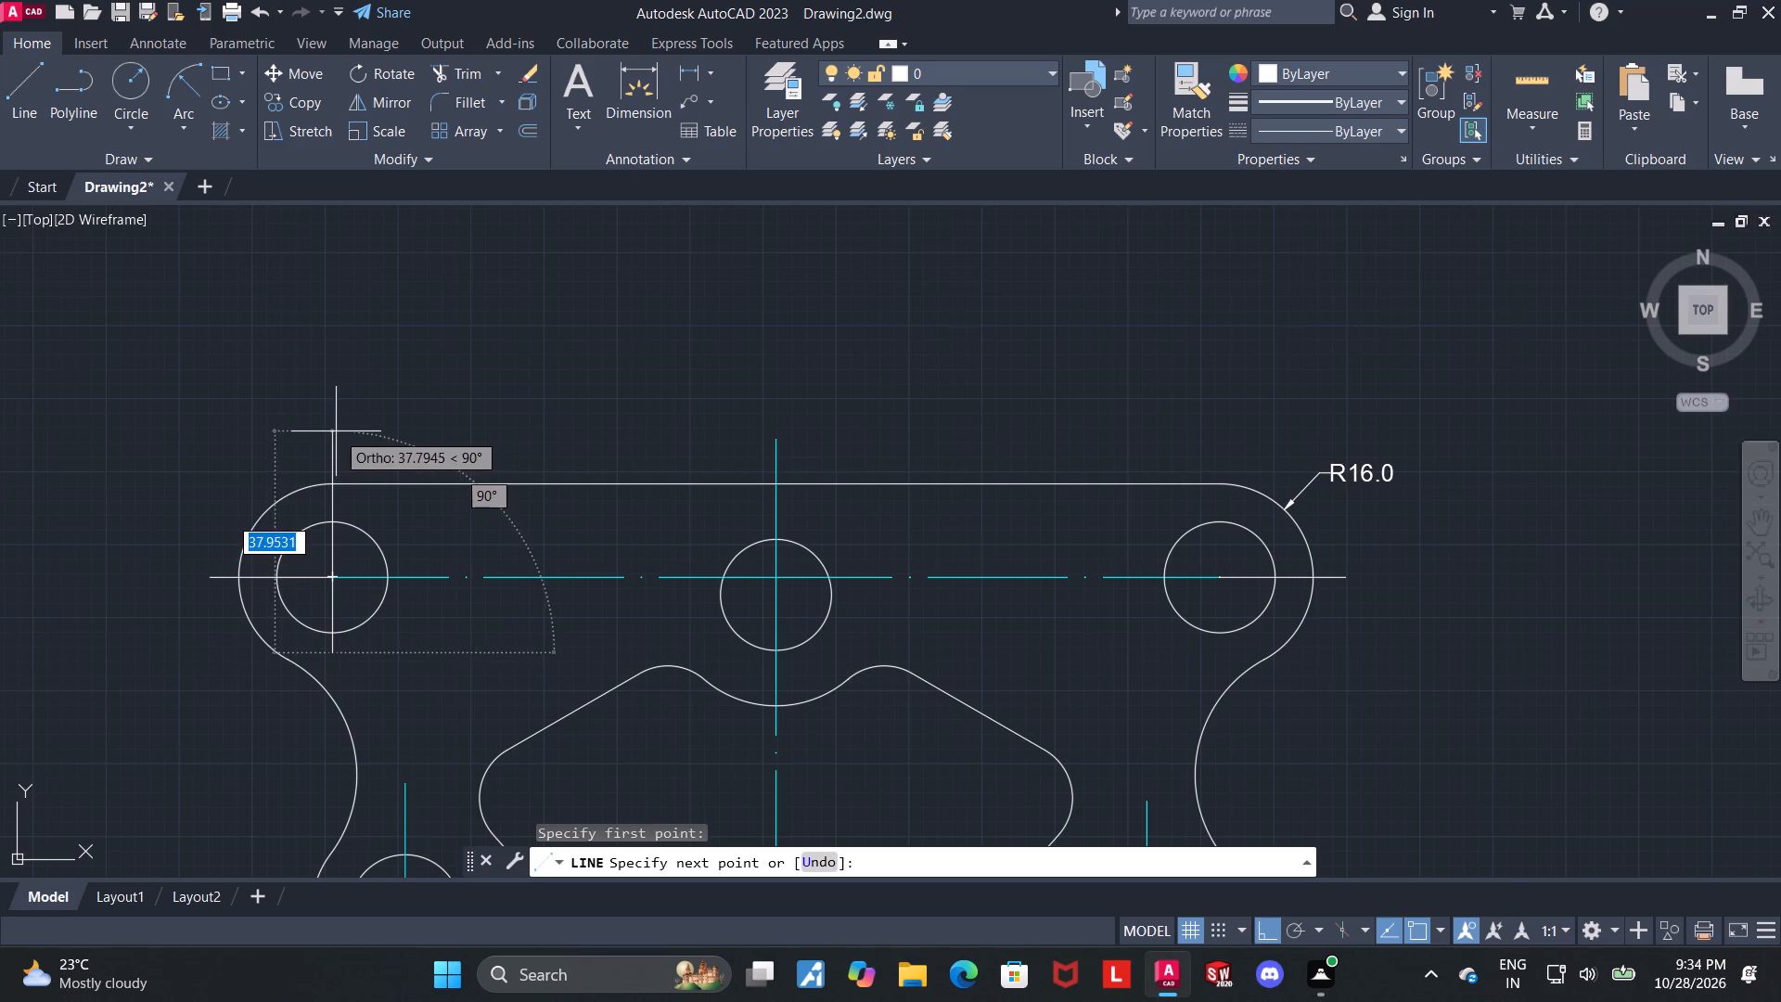
{"action": "left_click", "coordinate": [336, 430]}
{"action": "key", "text": "Escape"}
Draw a vertical line about 42 long through the upper right bore's centre, extending above the plate's top edge.
{"action": "left_click", "coordinate": [2, 91]}
{"action": "left_click", "coordinate": [6, 91]}
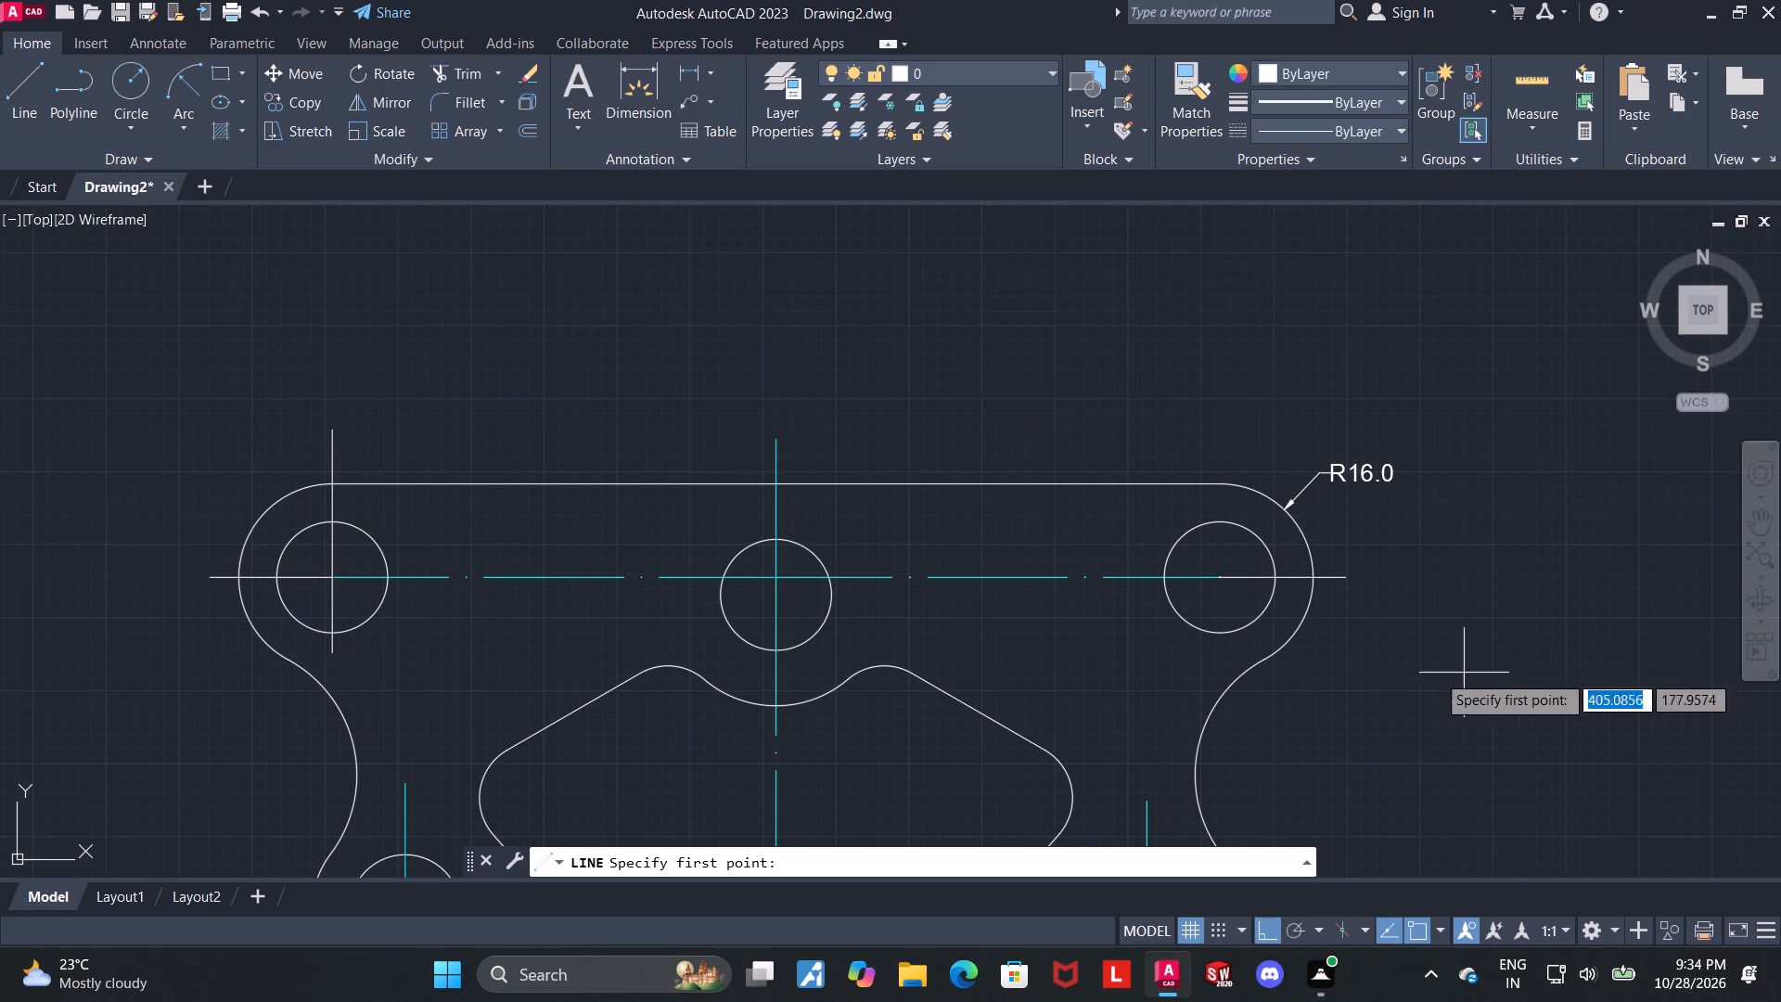
{"action": "left_click", "coordinate": [1212, 674]}
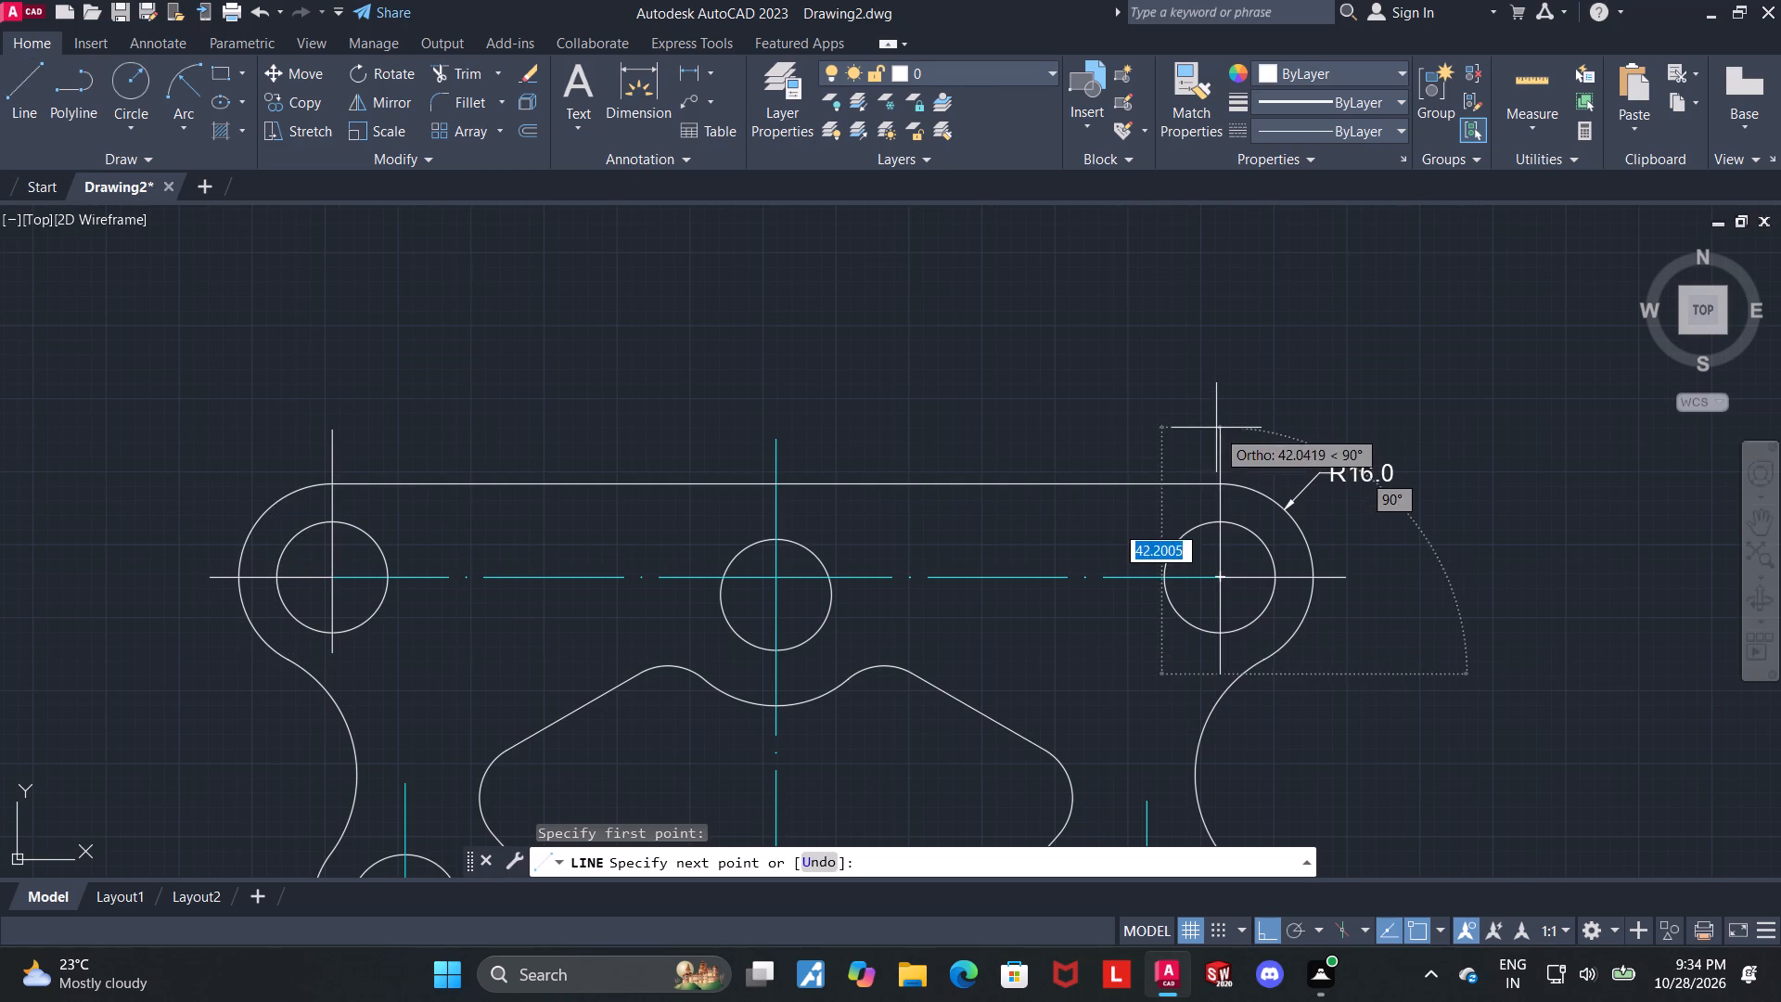
{"action": "left_click", "coordinate": [1216, 428]}
{"action": "key", "text": "Escape"}
Select the lines crossing at the upper right and upper left bores and join them with the upper horizontal centre line.
{"action": "left_click", "coordinate": [1233, 602]}
{"action": "left_click", "coordinate": [1203, 559]}
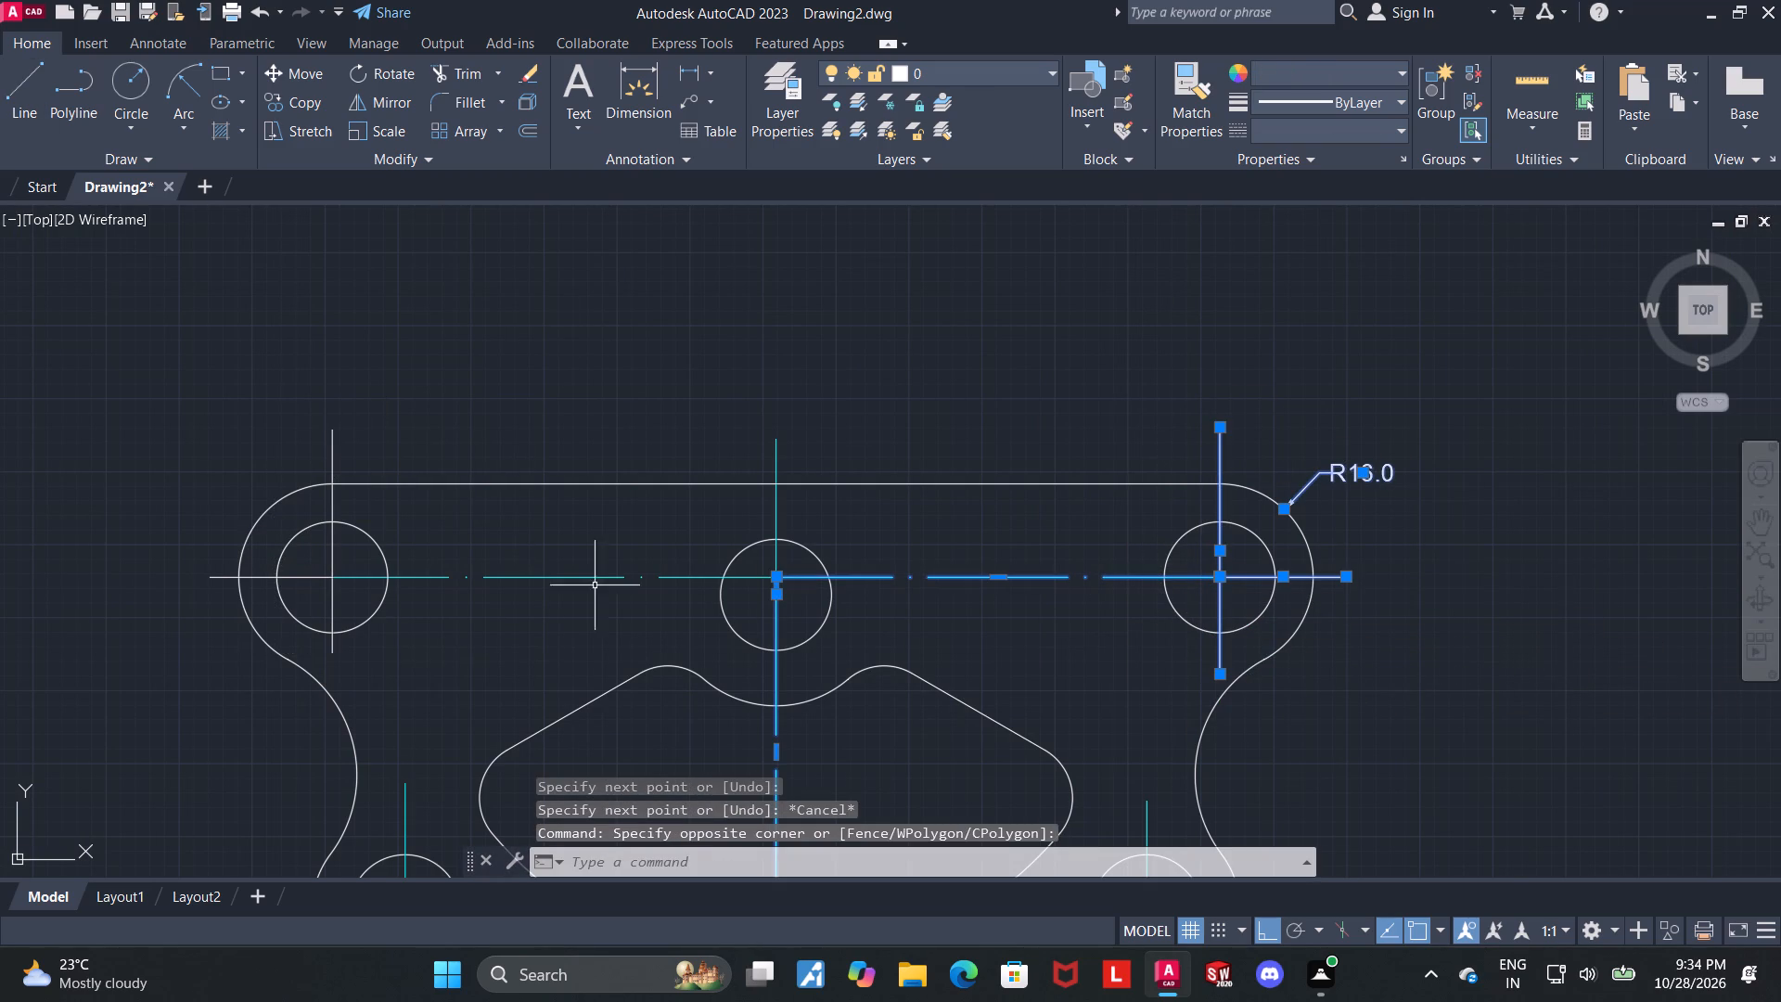
{"action": "left_click", "coordinate": [352, 594]}
{"action": "left_click", "coordinate": [306, 554]}
{"action": "key", "text": "j"}
{"action": "key", "text": "Return"}
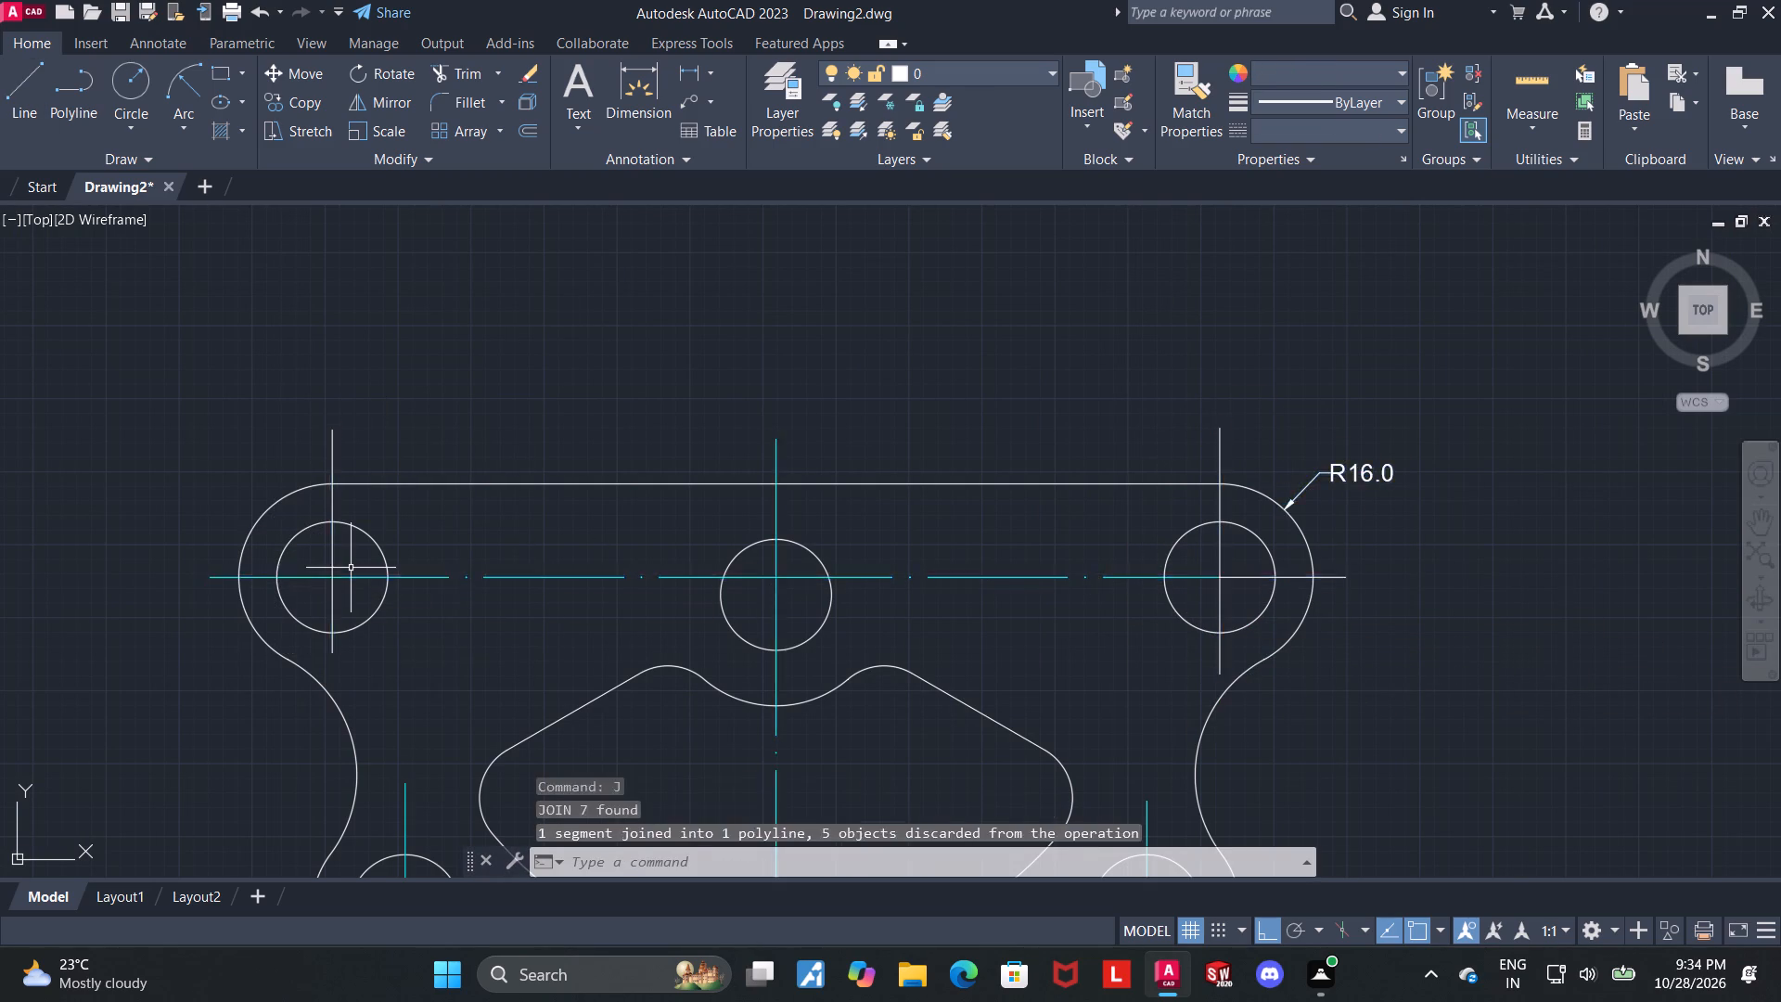
Give the lines crossing at the upper right bore, with the radius dimension also selected, the ACAD_ISO04W100 linetype and cyan colour.
{"action": "left_click", "coordinate": [1244, 603]}
{"action": "left_click", "coordinate": [1212, 565]}
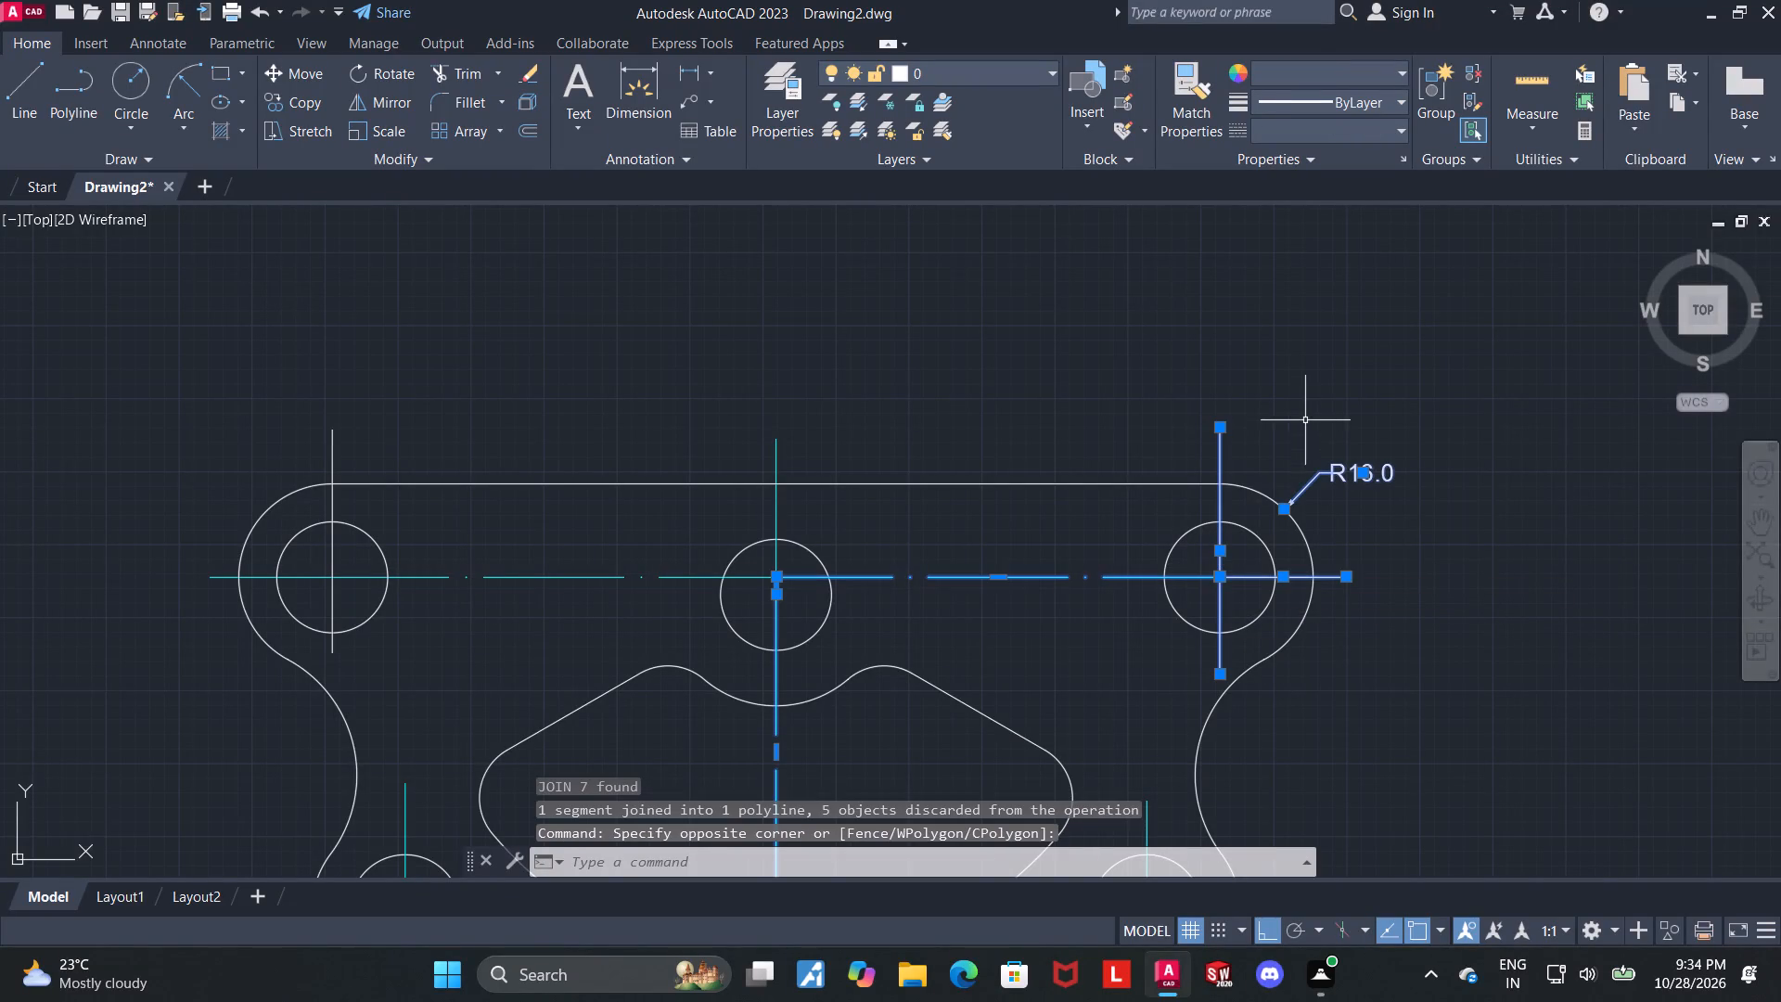
{"action": "left_click", "coordinate": [1325, 132]}
{"action": "left_click", "coordinate": [1316, 208]}
{"action": "left_click", "coordinate": [1341, 70]}
{"action": "left_click", "coordinate": [1341, 292]}
{"action": "key", "text": "Escape"}
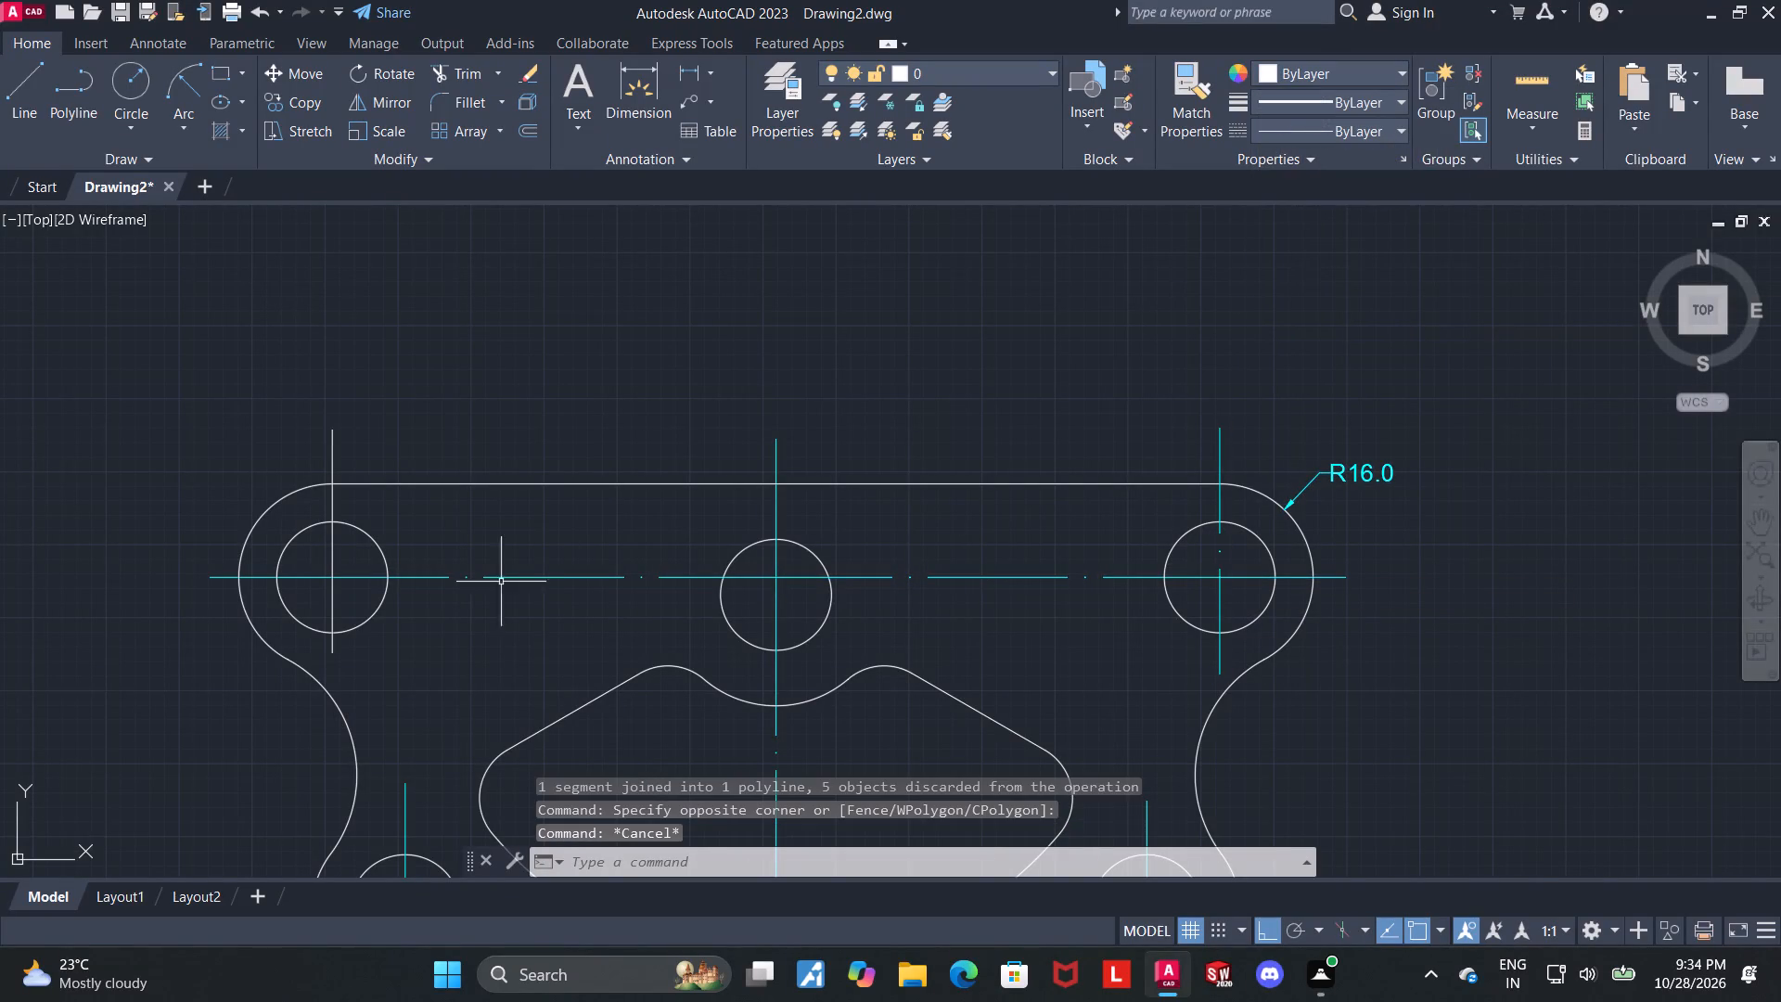
Give the lines crossing at the upper left bore the ACAD_ISO04W100 linetype and cyan colour.
{"action": "left_click", "coordinate": [361, 588]}
{"action": "left_click", "coordinate": [301, 567]}
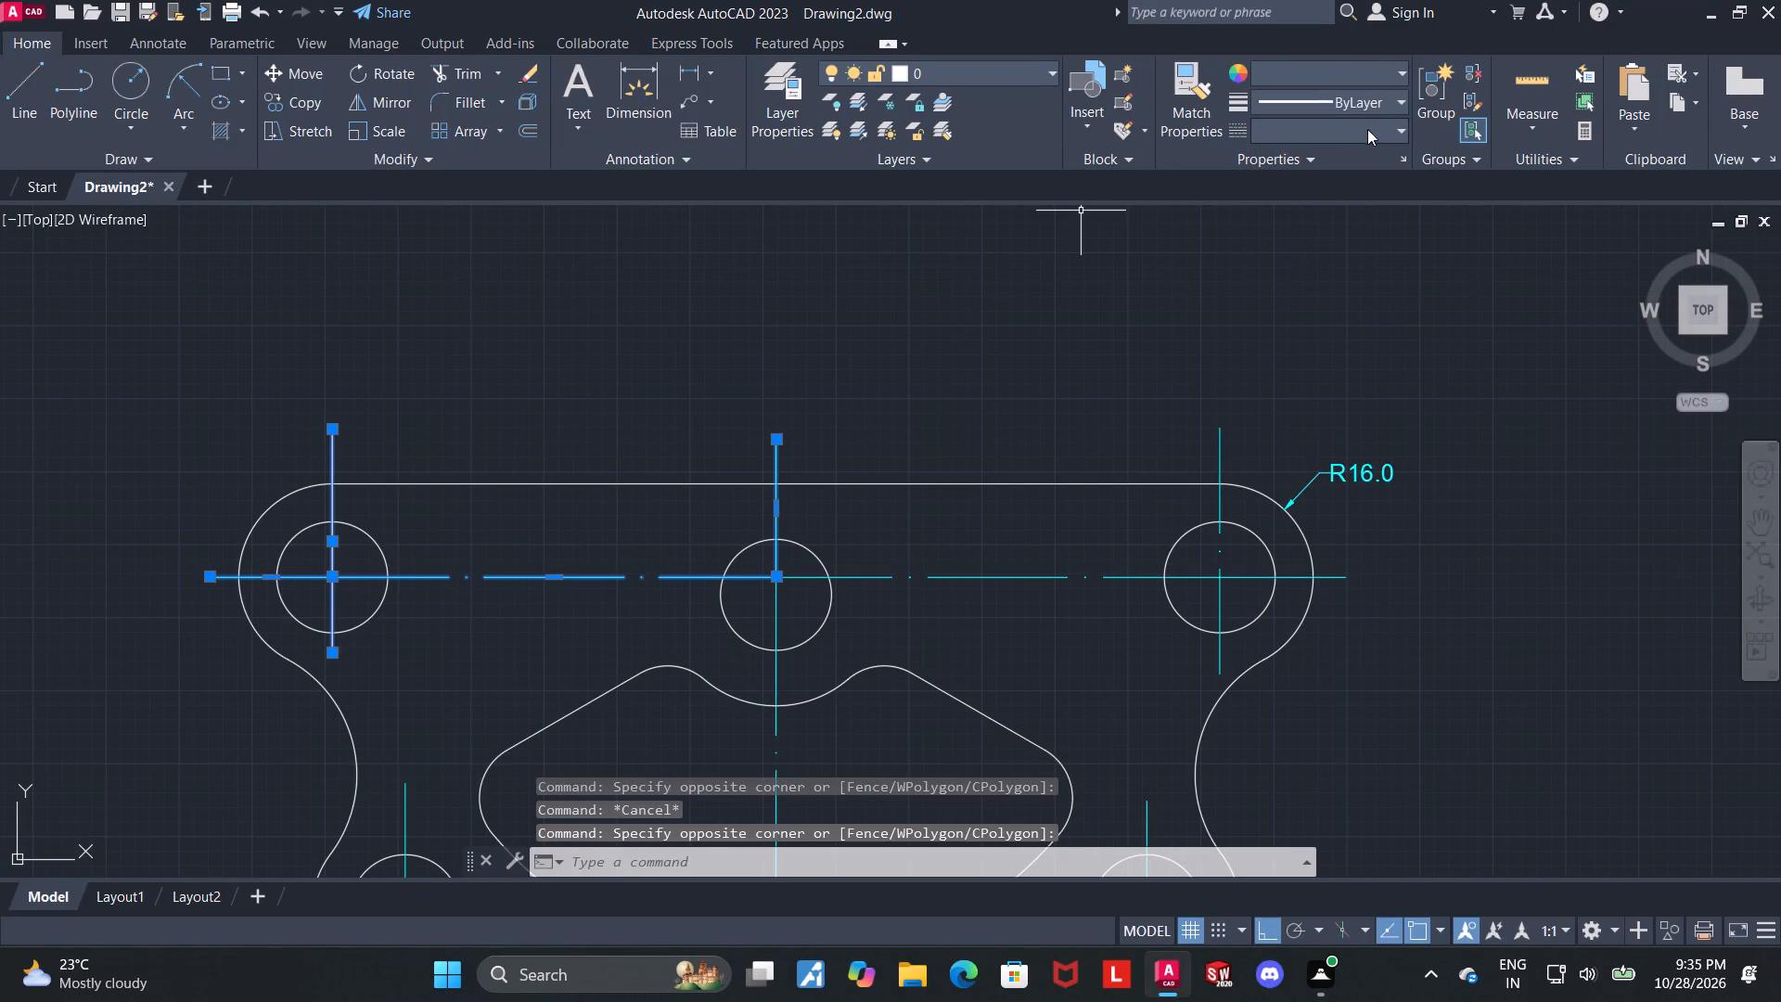
{"action": "left_click", "coordinate": [1363, 136]}
{"action": "left_click", "coordinate": [1344, 207]}
{"action": "left_click", "coordinate": [1338, 69]}
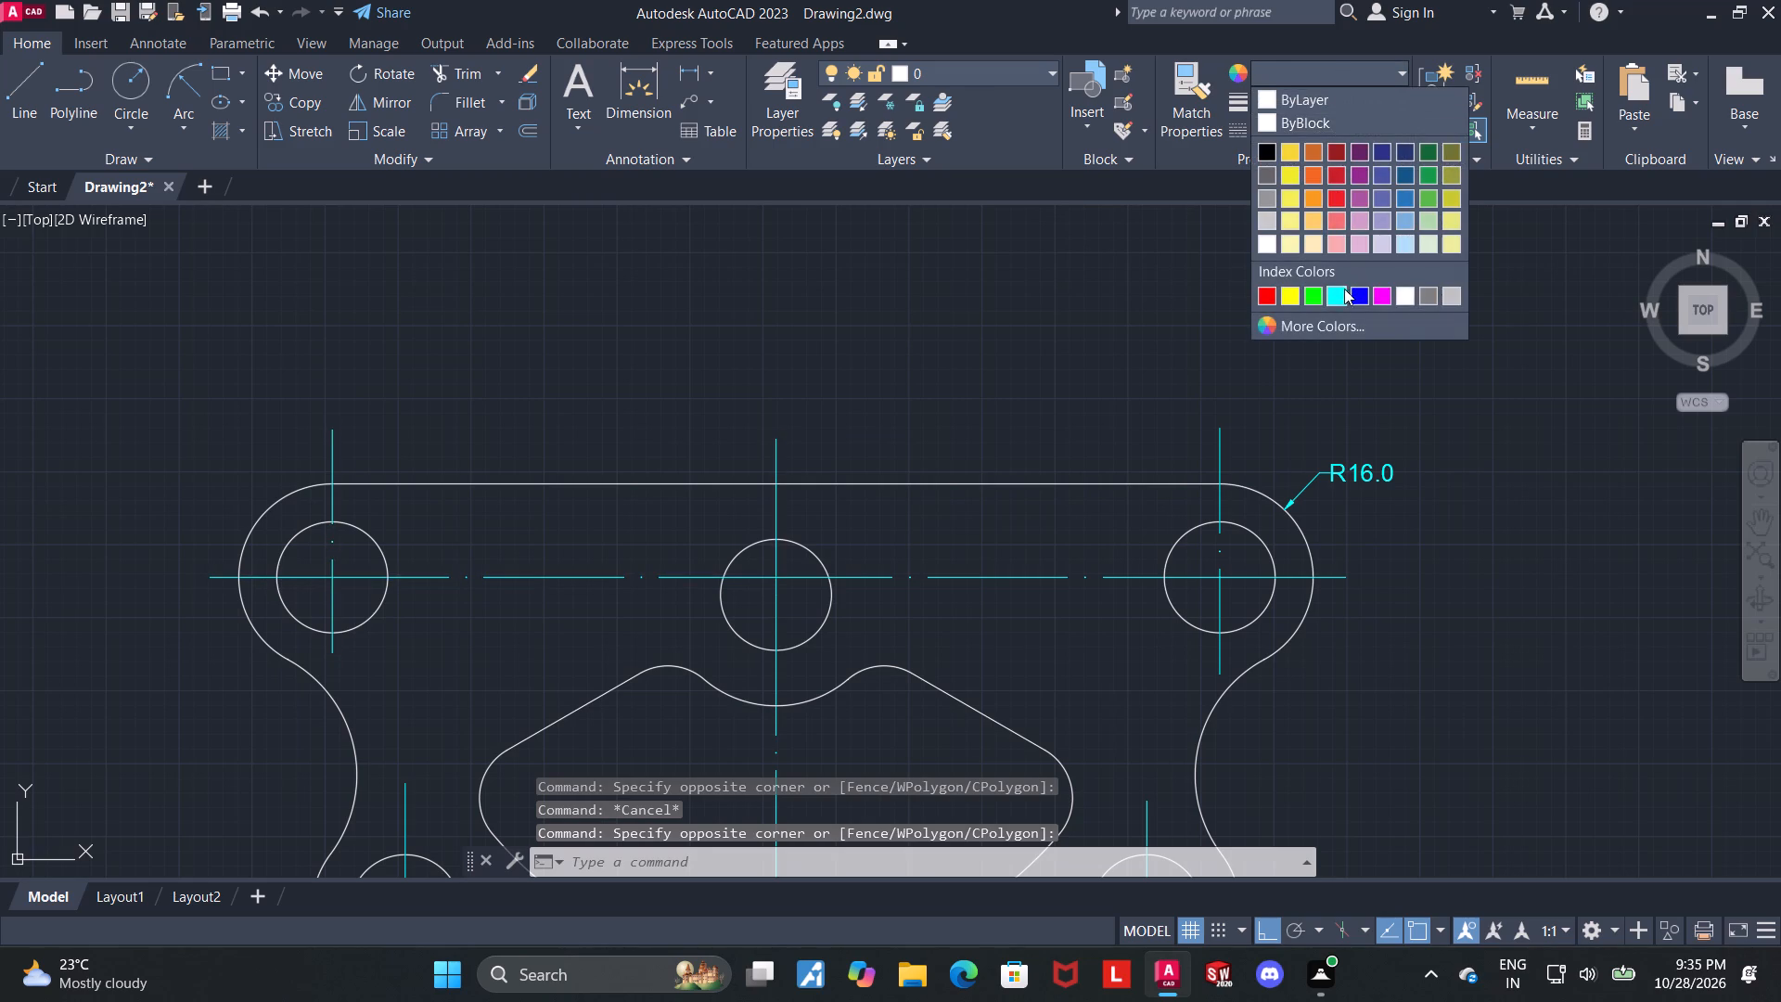
{"action": "left_click", "coordinate": [1341, 289]}
{"action": "key", "text": "Escape"}
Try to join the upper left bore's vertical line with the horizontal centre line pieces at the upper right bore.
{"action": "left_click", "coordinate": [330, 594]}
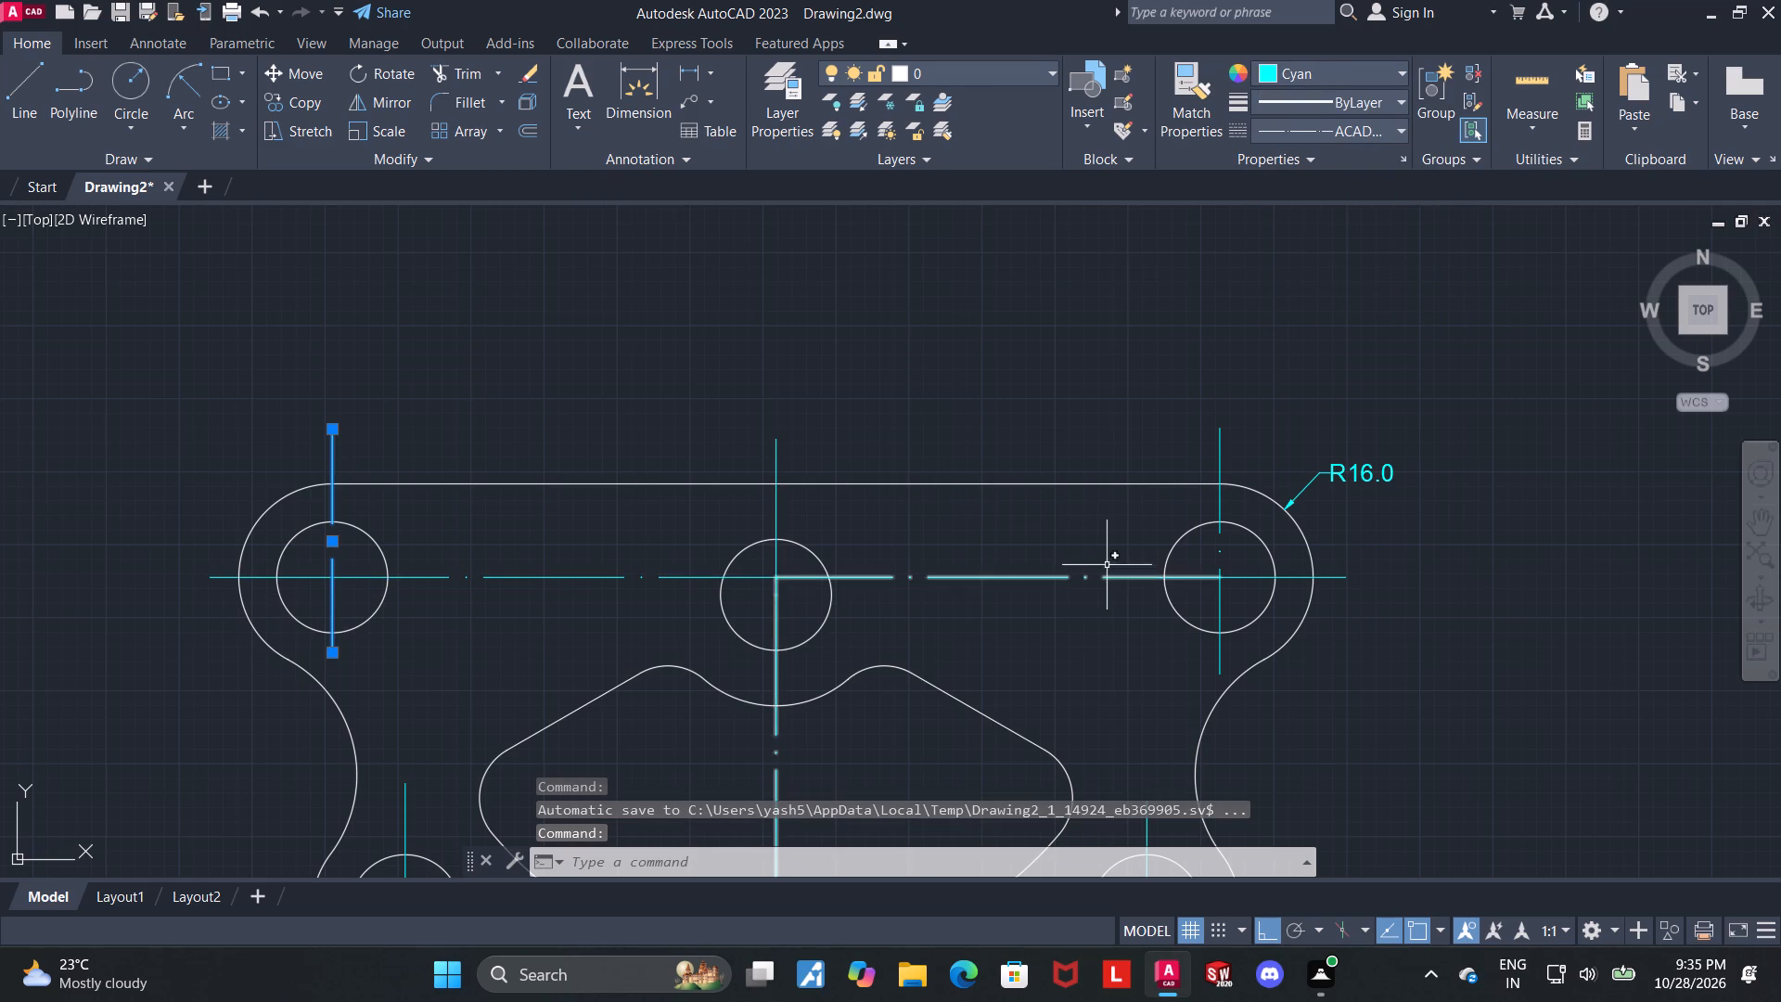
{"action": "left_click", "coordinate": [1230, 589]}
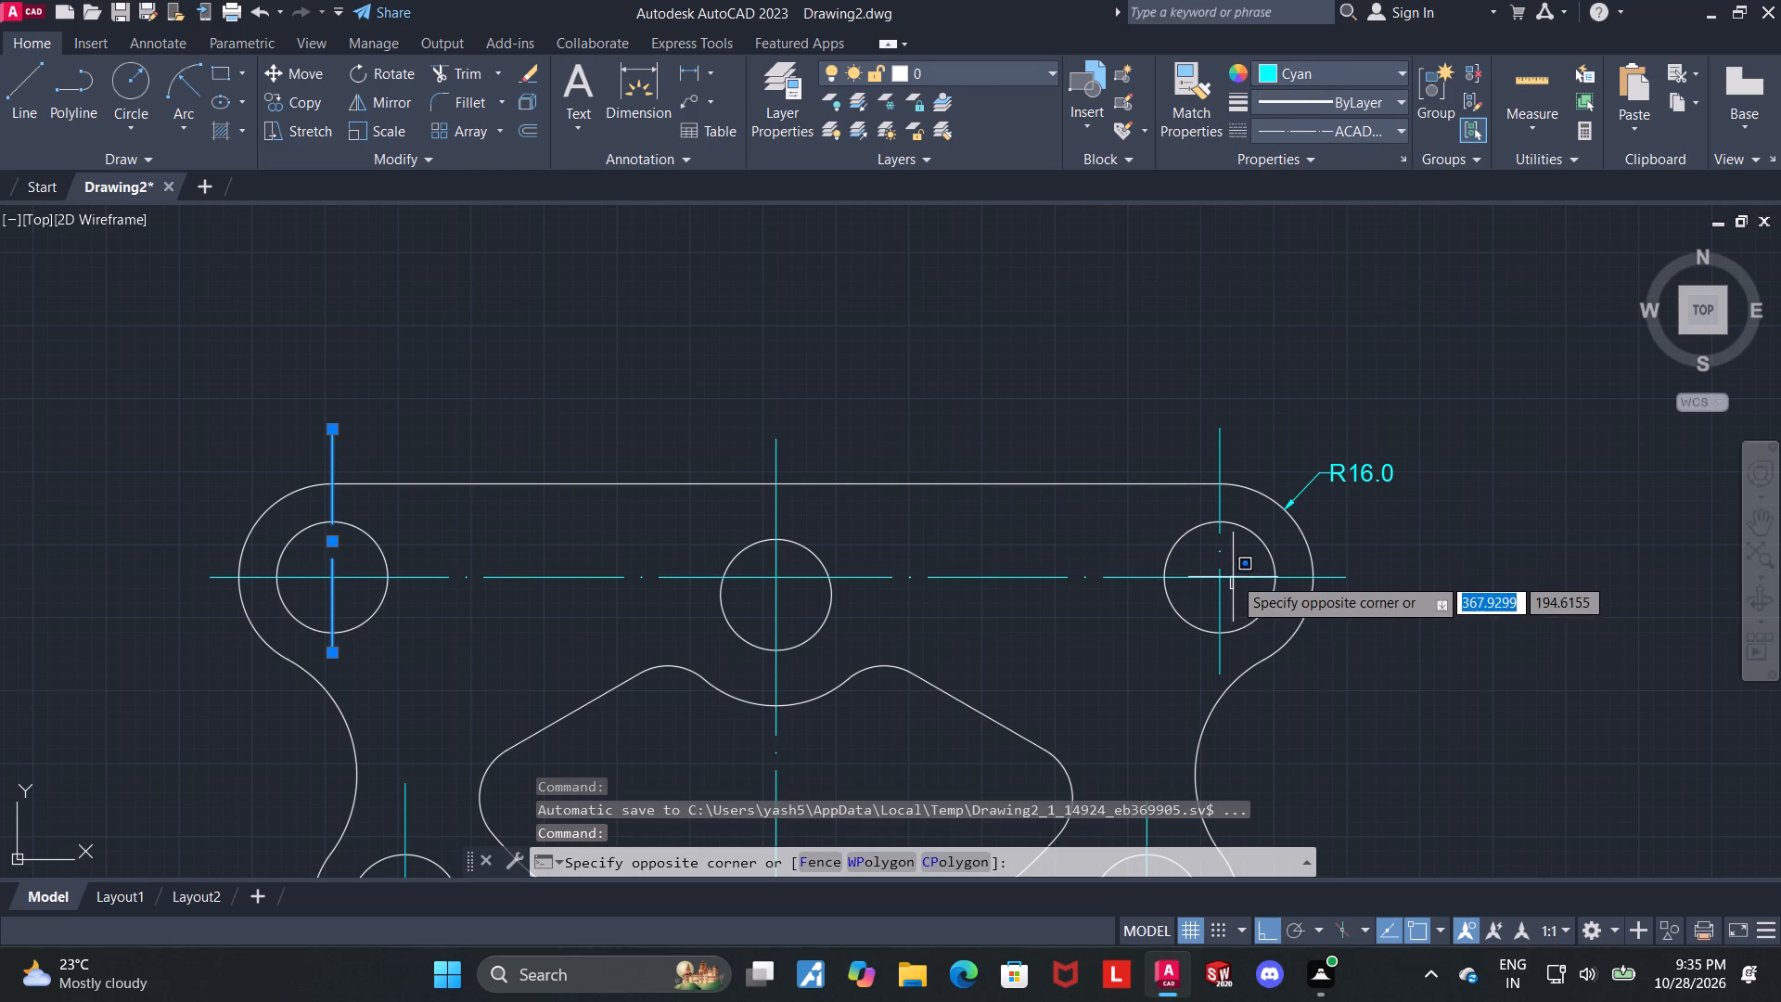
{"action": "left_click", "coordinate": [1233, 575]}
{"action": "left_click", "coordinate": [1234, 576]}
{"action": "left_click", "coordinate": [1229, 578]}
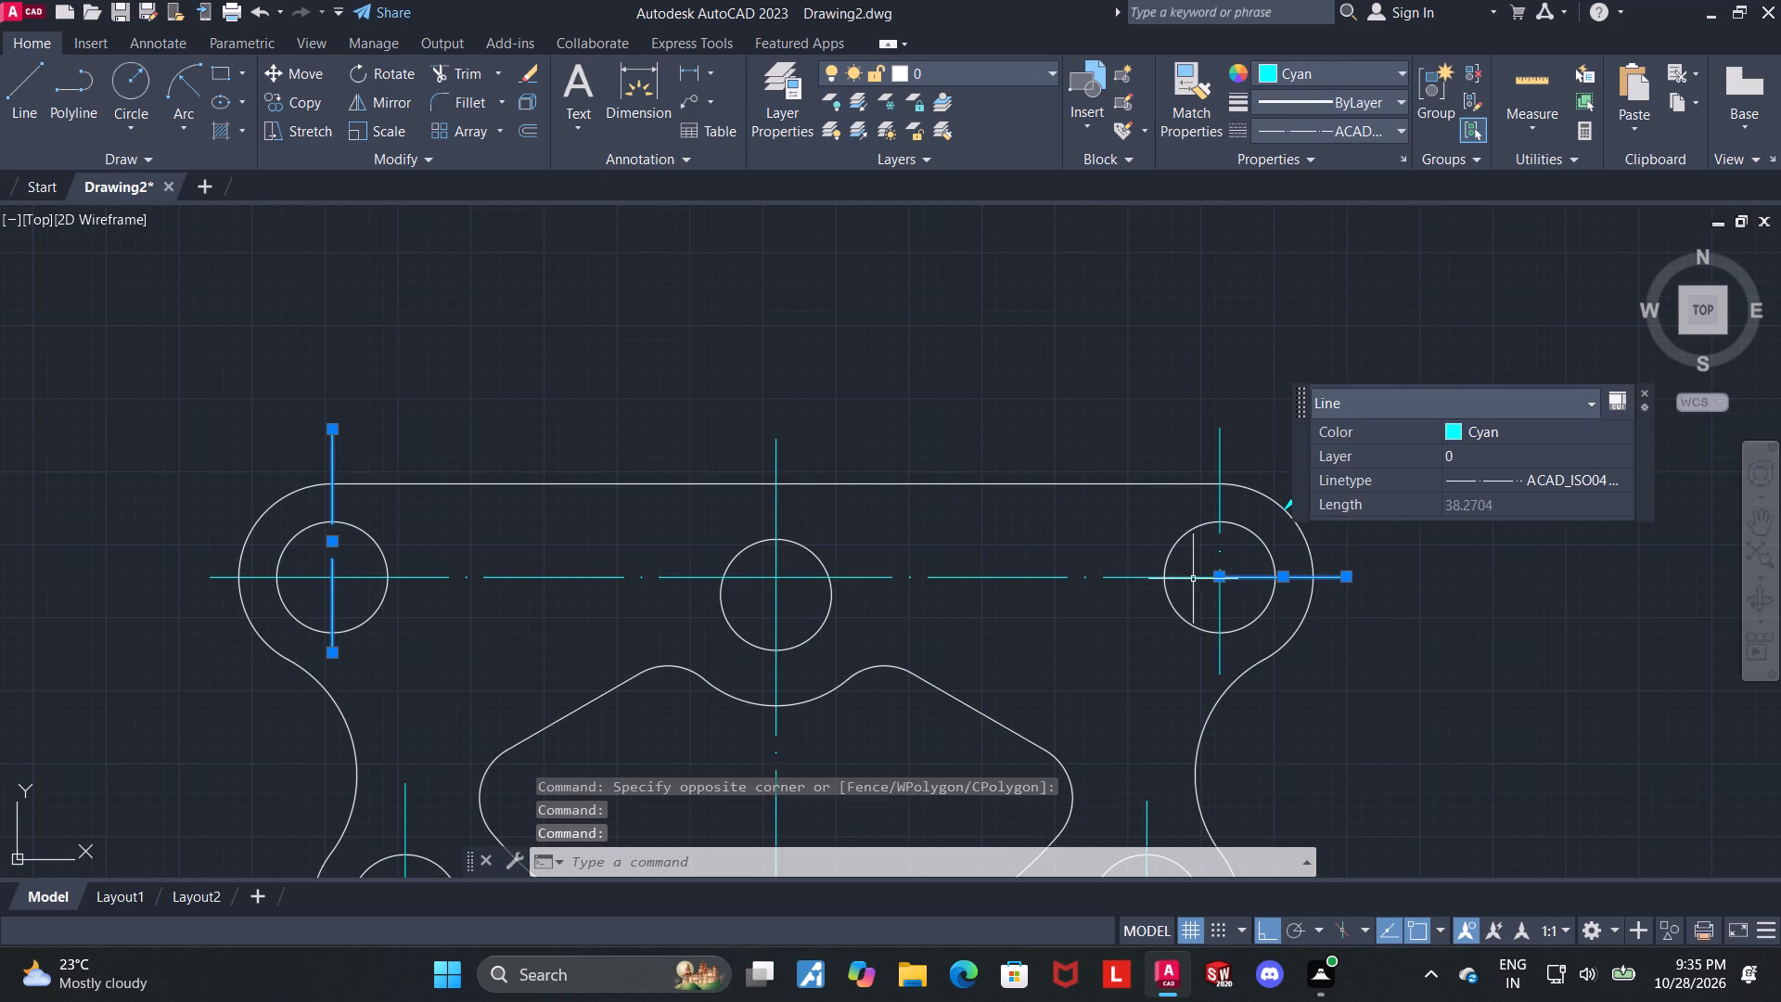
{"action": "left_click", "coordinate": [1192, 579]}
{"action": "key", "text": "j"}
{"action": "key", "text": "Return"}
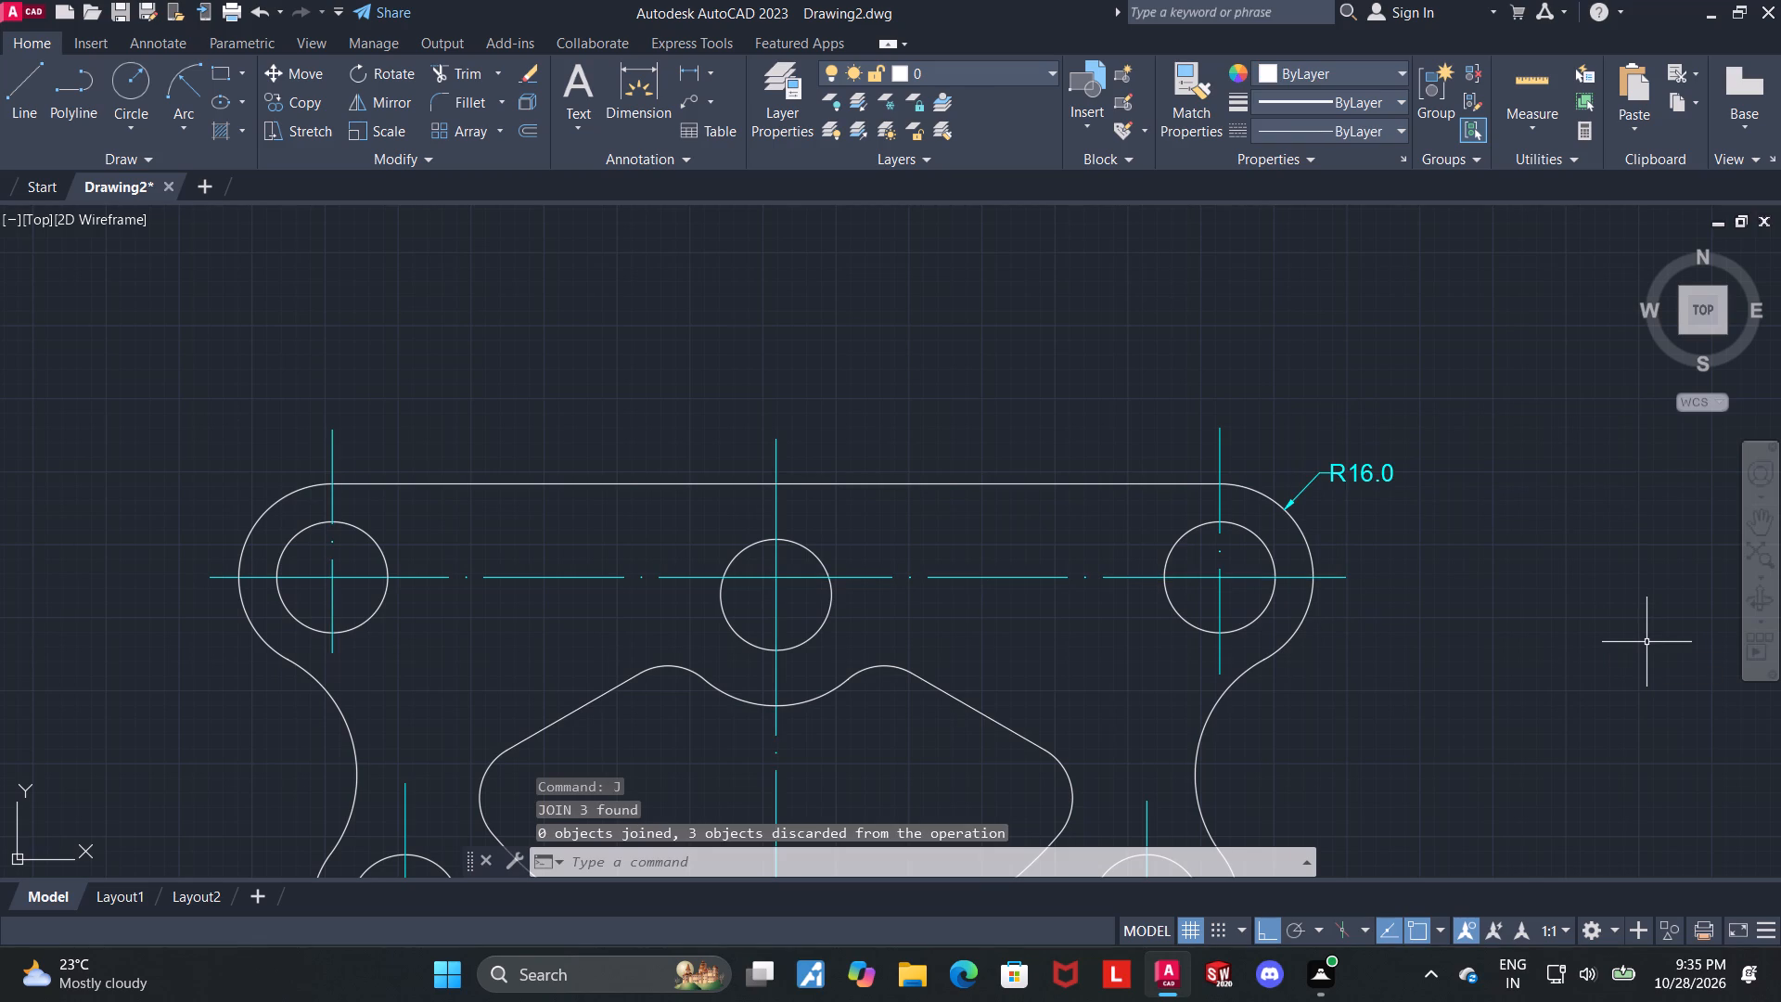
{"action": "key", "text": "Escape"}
Shorten the horizontal line at the upper right bore by stretching its inner end outward, away from the vertical centre line.
{"action": "scroll", "coordinate": [1200, 571], "scroll_direction": "up", "scroll_amount": 3}
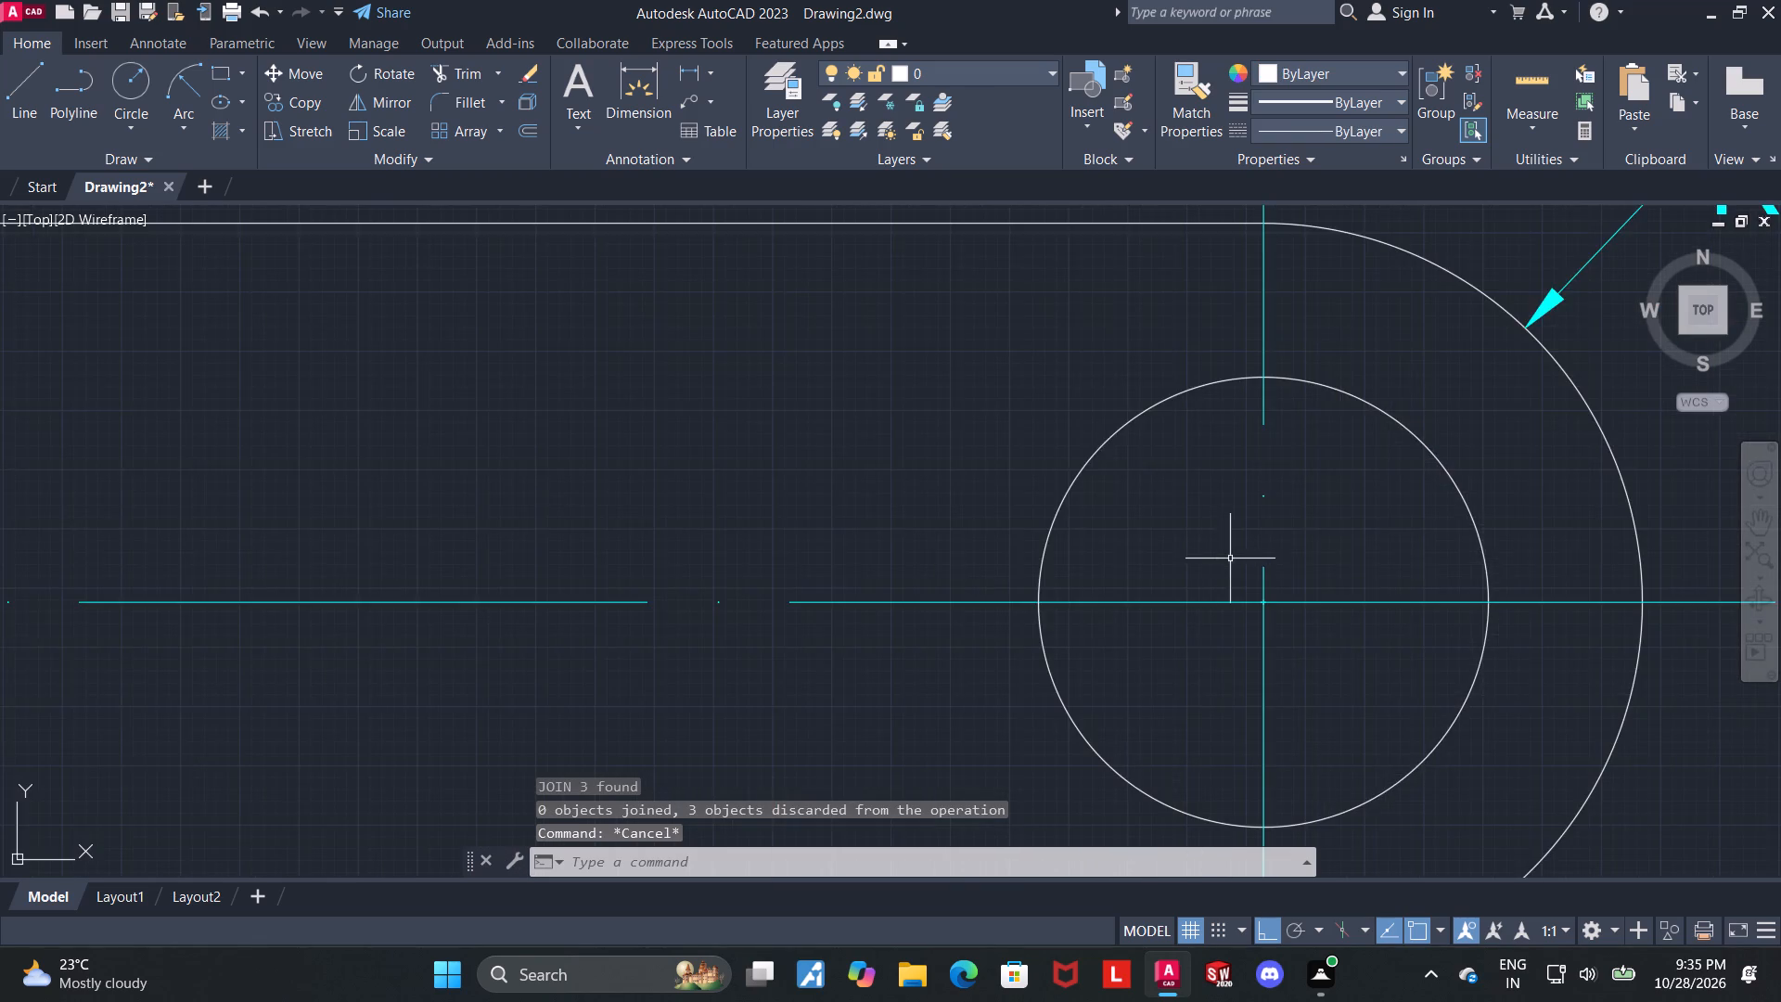
{"action": "scroll", "coordinate": [1251, 580], "scroll_direction": "up", "scroll_amount": 4}
{"action": "scroll", "coordinate": [1332, 788], "scroll_direction": "up", "scroll_amount": 3}
{"action": "scroll", "coordinate": [1186, 562], "scroll_direction": "up", "scroll_amount": 3}
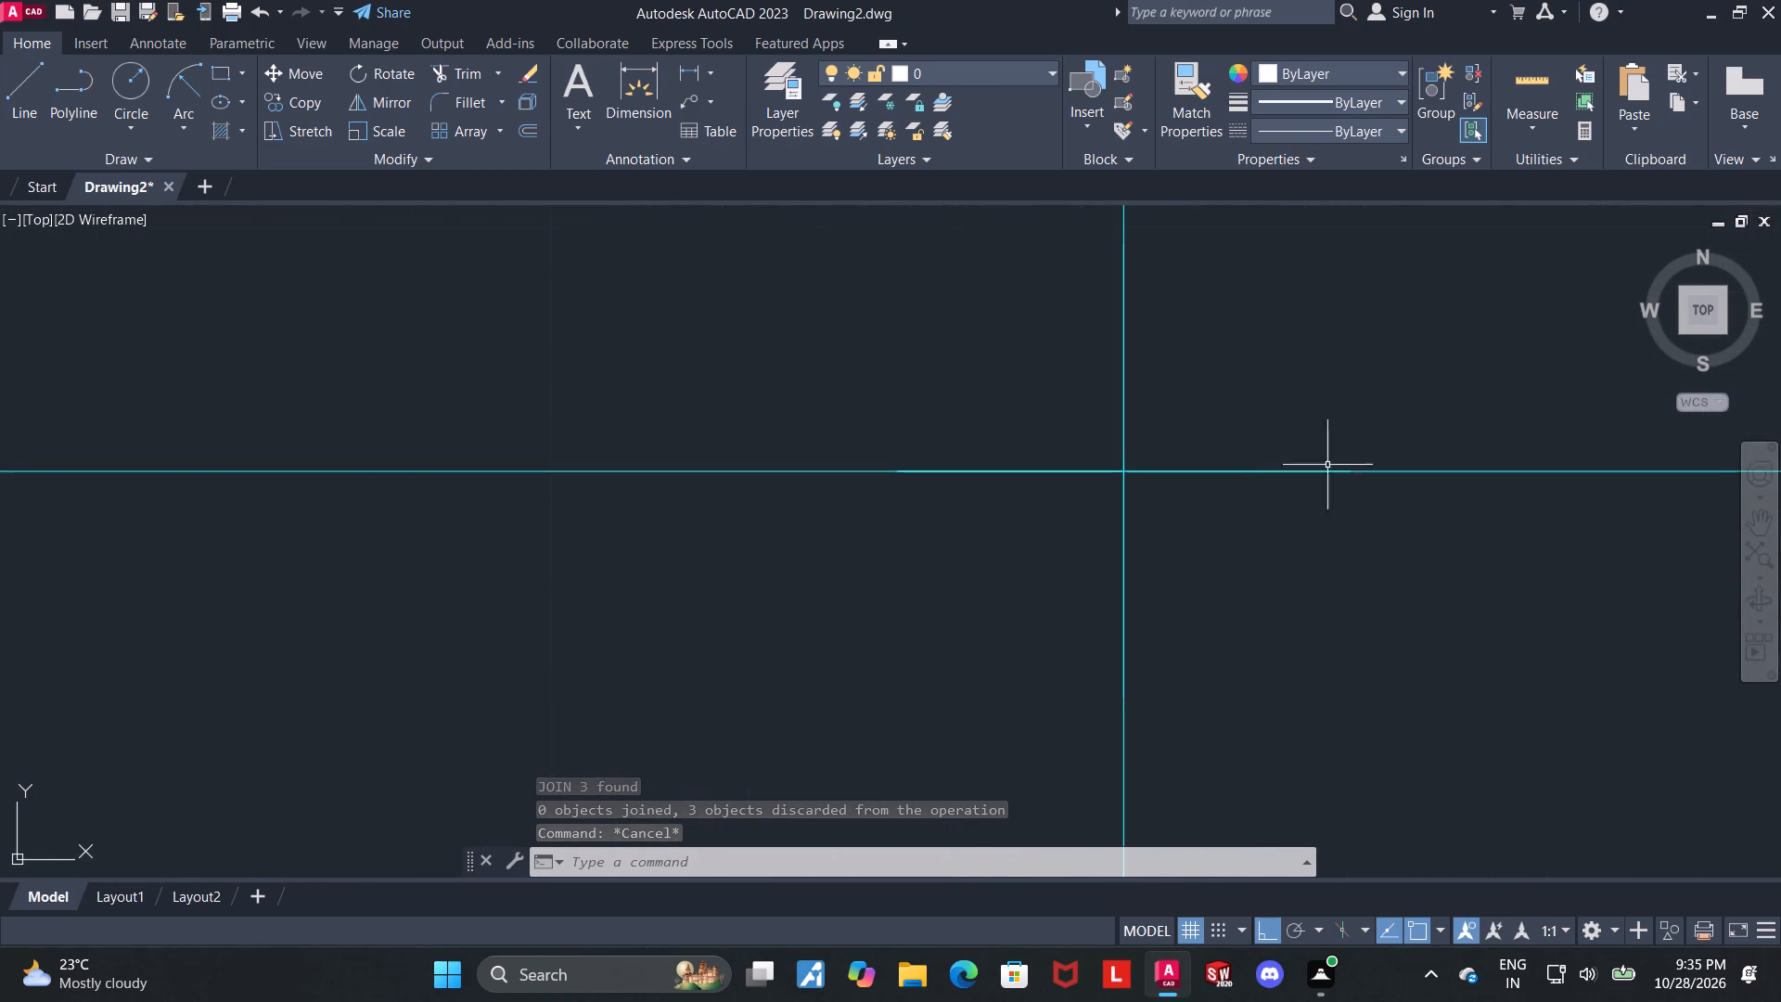
{"action": "left_click", "coordinate": [1432, 473]}
{"action": "scroll", "coordinate": [1371, 533], "scroll_direction": "down", "scroll_amount": 11}
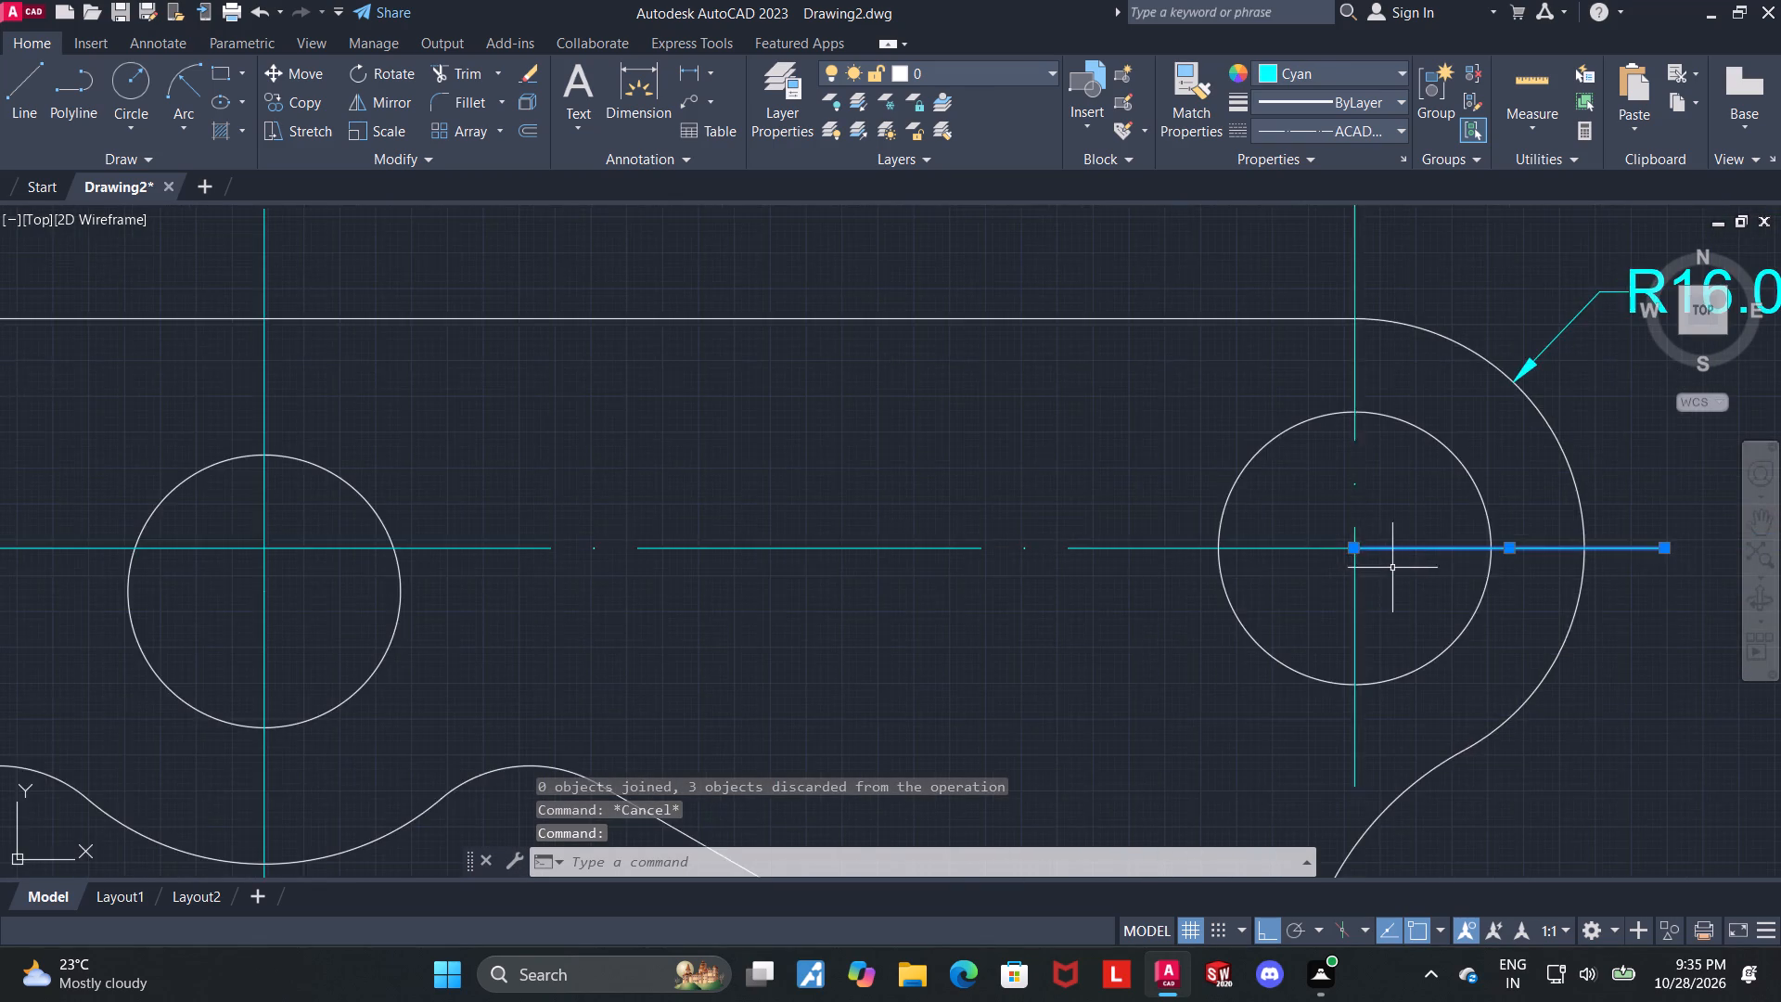
{"action": "scroll", "coordinate": [1403, 568], "scroll_direction": "up", "scroll_amount": 4}
{"action": "left_click_drag", "start_coordinate": [1048, 446], "coordinate": [1144, 444]}
{"action": "left_click_drag", "start_coordinate": [1184, 549], "coordinate": [1194, 549]}
{"action": "key", "text": "Escape"}
{"action": "left_click", "coordinate": [1271, 445]}
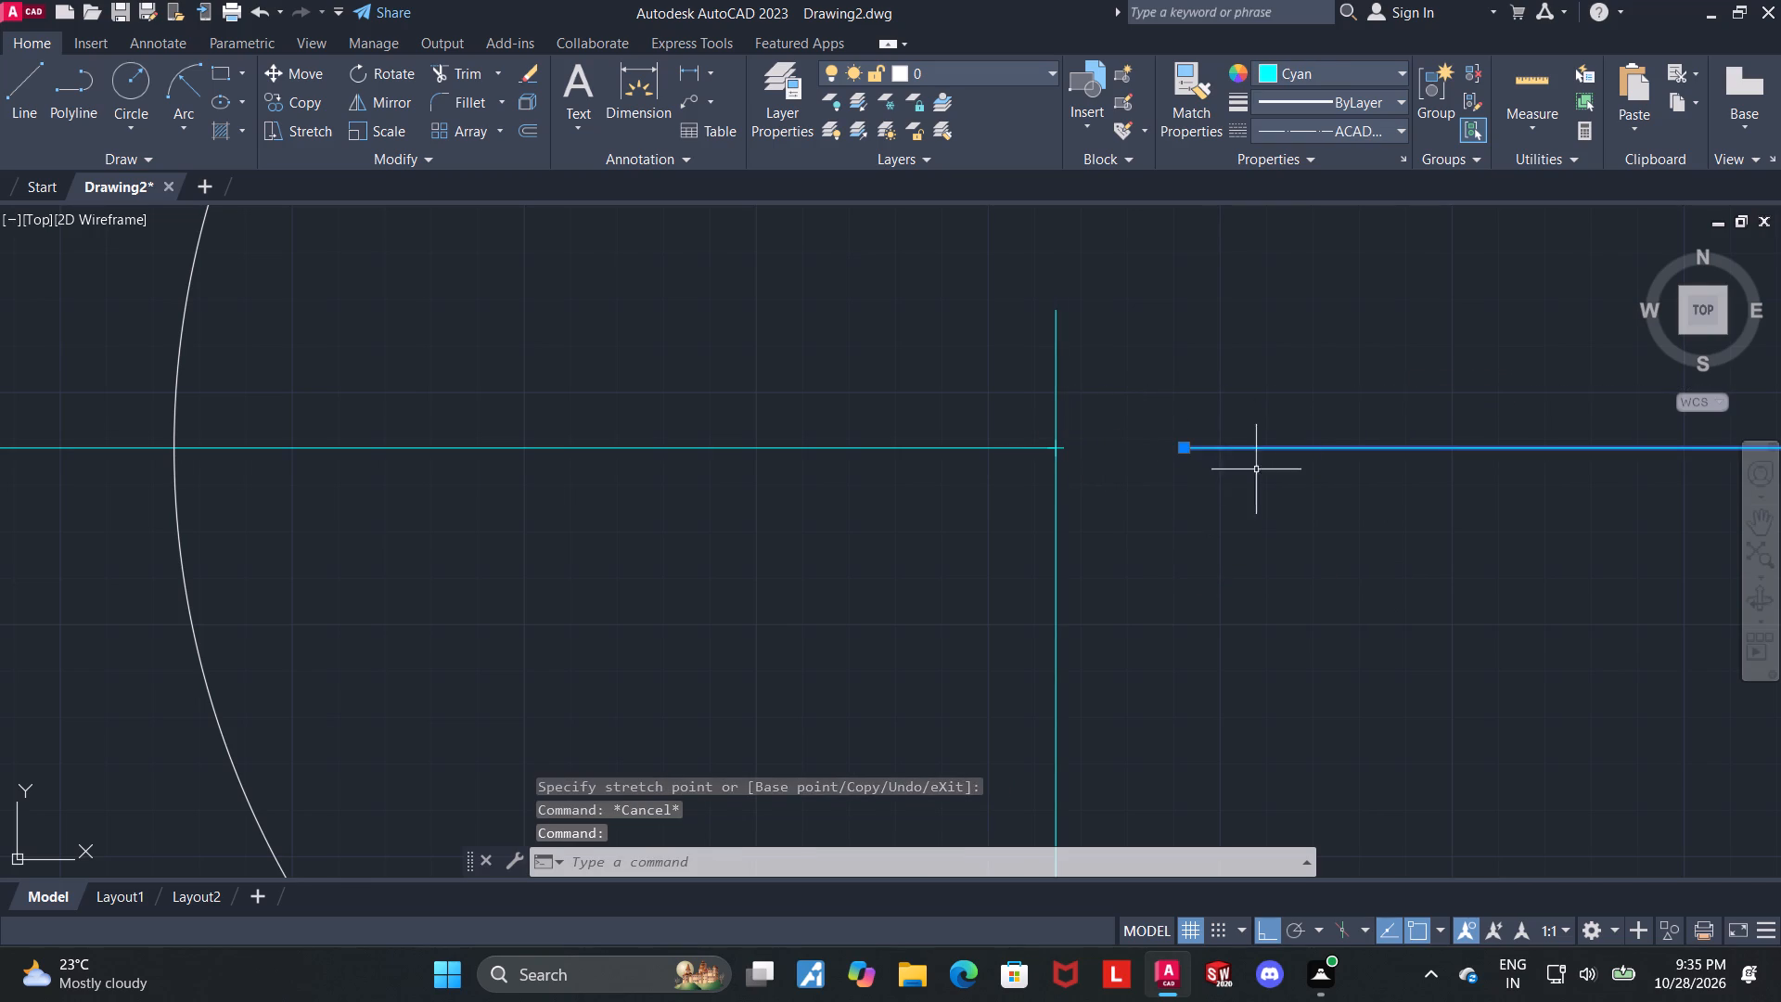
{"action": "key", "text": "Escape"}
Extend the shortened horizontal line back to the upper right bore's vertical centre line.
{"action": "left_click", "coordinate": [503, 71]}
{"action": "left_click", "coordinate": [493, 159]}
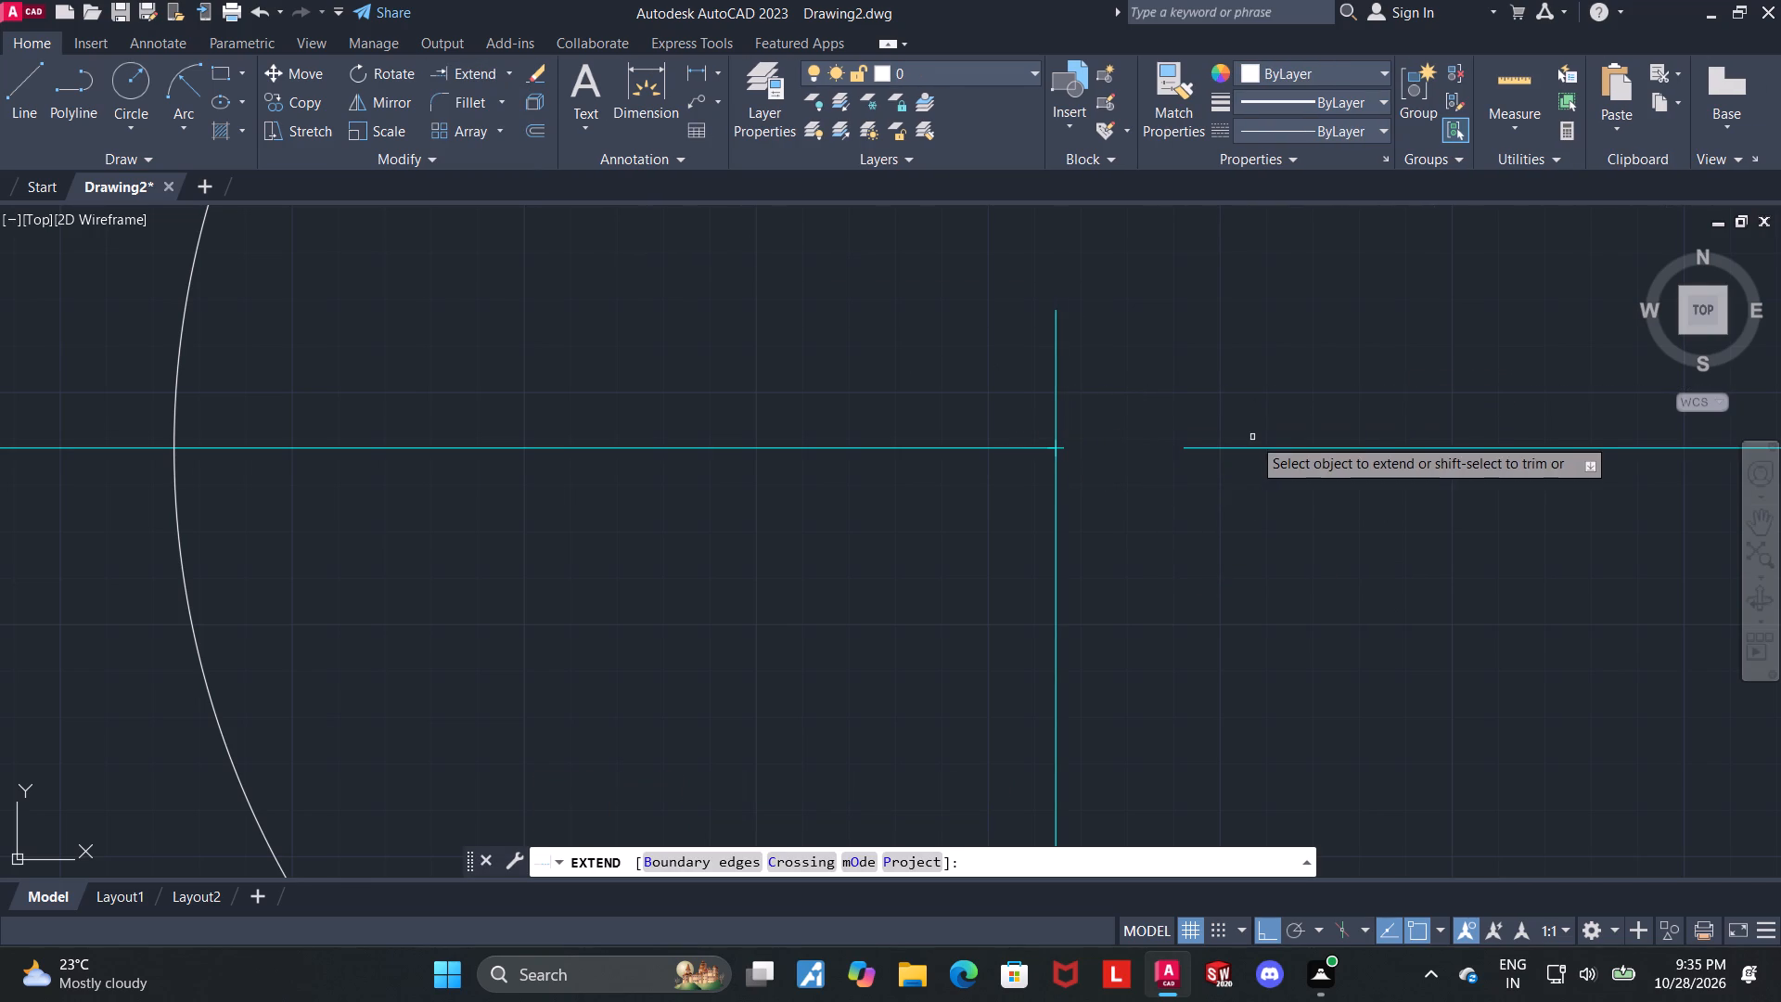
{"action": "left_click", "coordinate": [1247, 445]}
{"action": "key", "text": "Escape"}
{"action": "key", "text": "Escape"}
Join the outer horizontal line at the upper right bore with the upper horizontal centre line.
{"action": "left_click", "coordinate": [1140, 451]}
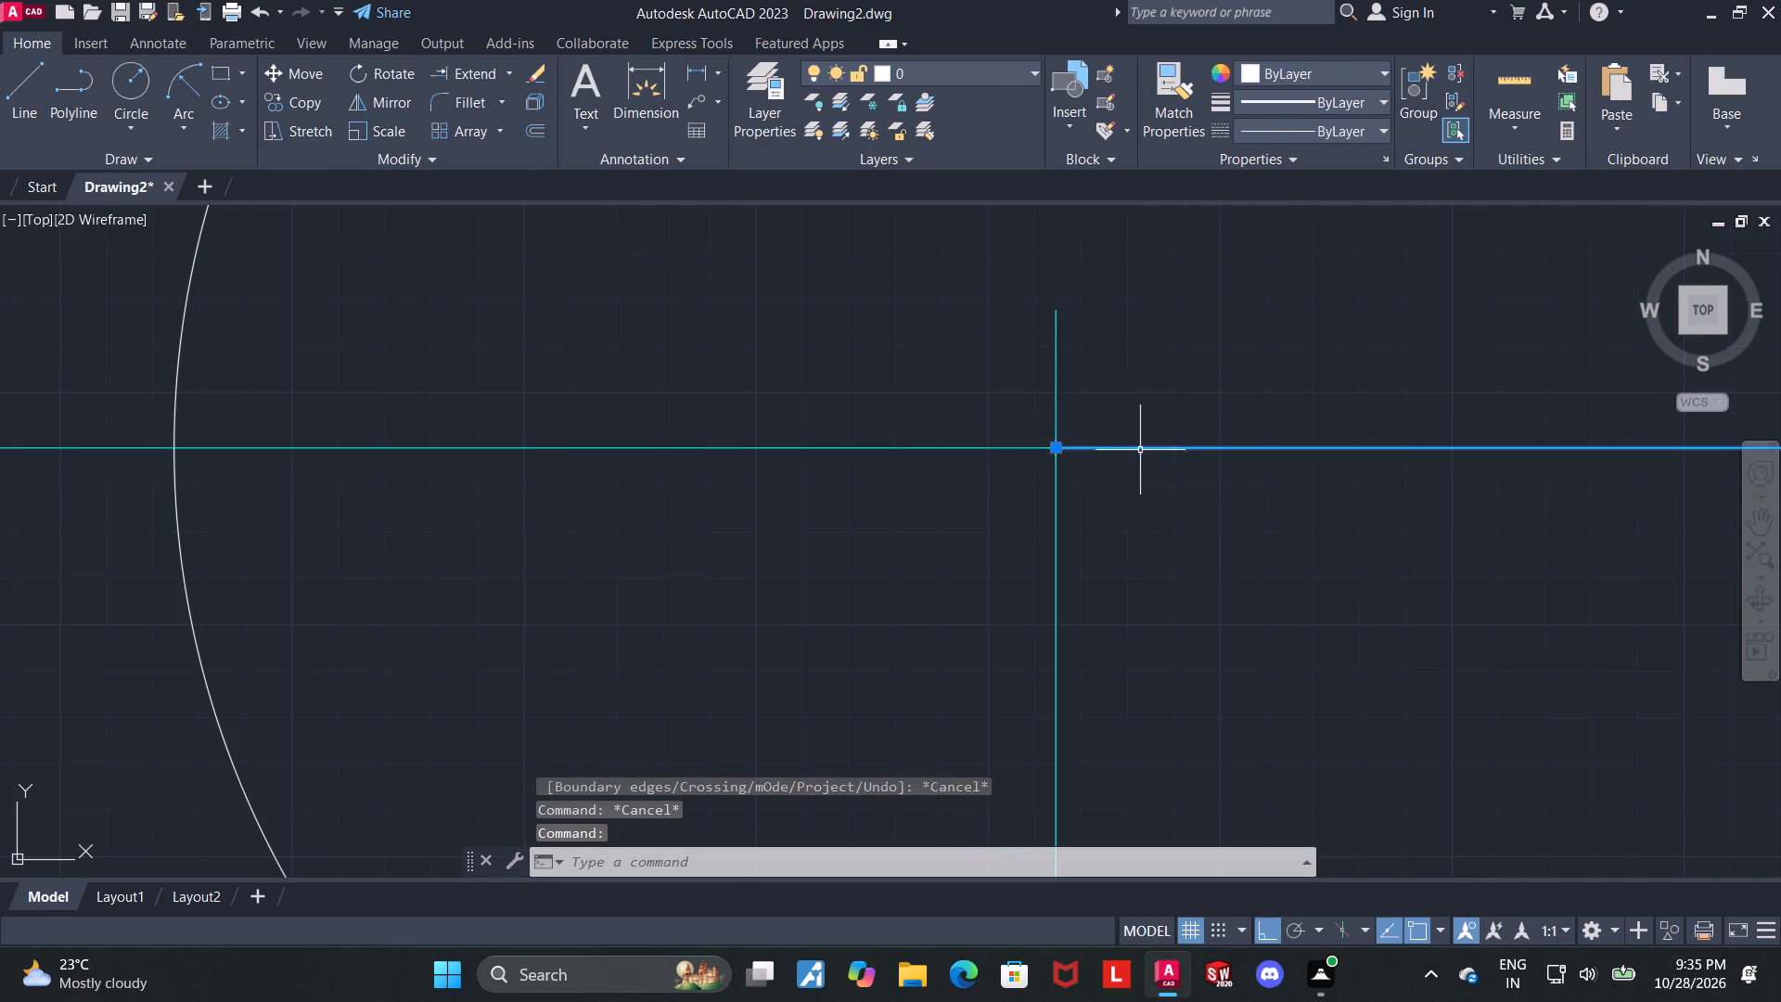
{"action": "left_click", "coordinate": [1004, 453]}
{"action": "left_click", "coordinate": [1001, 439]}
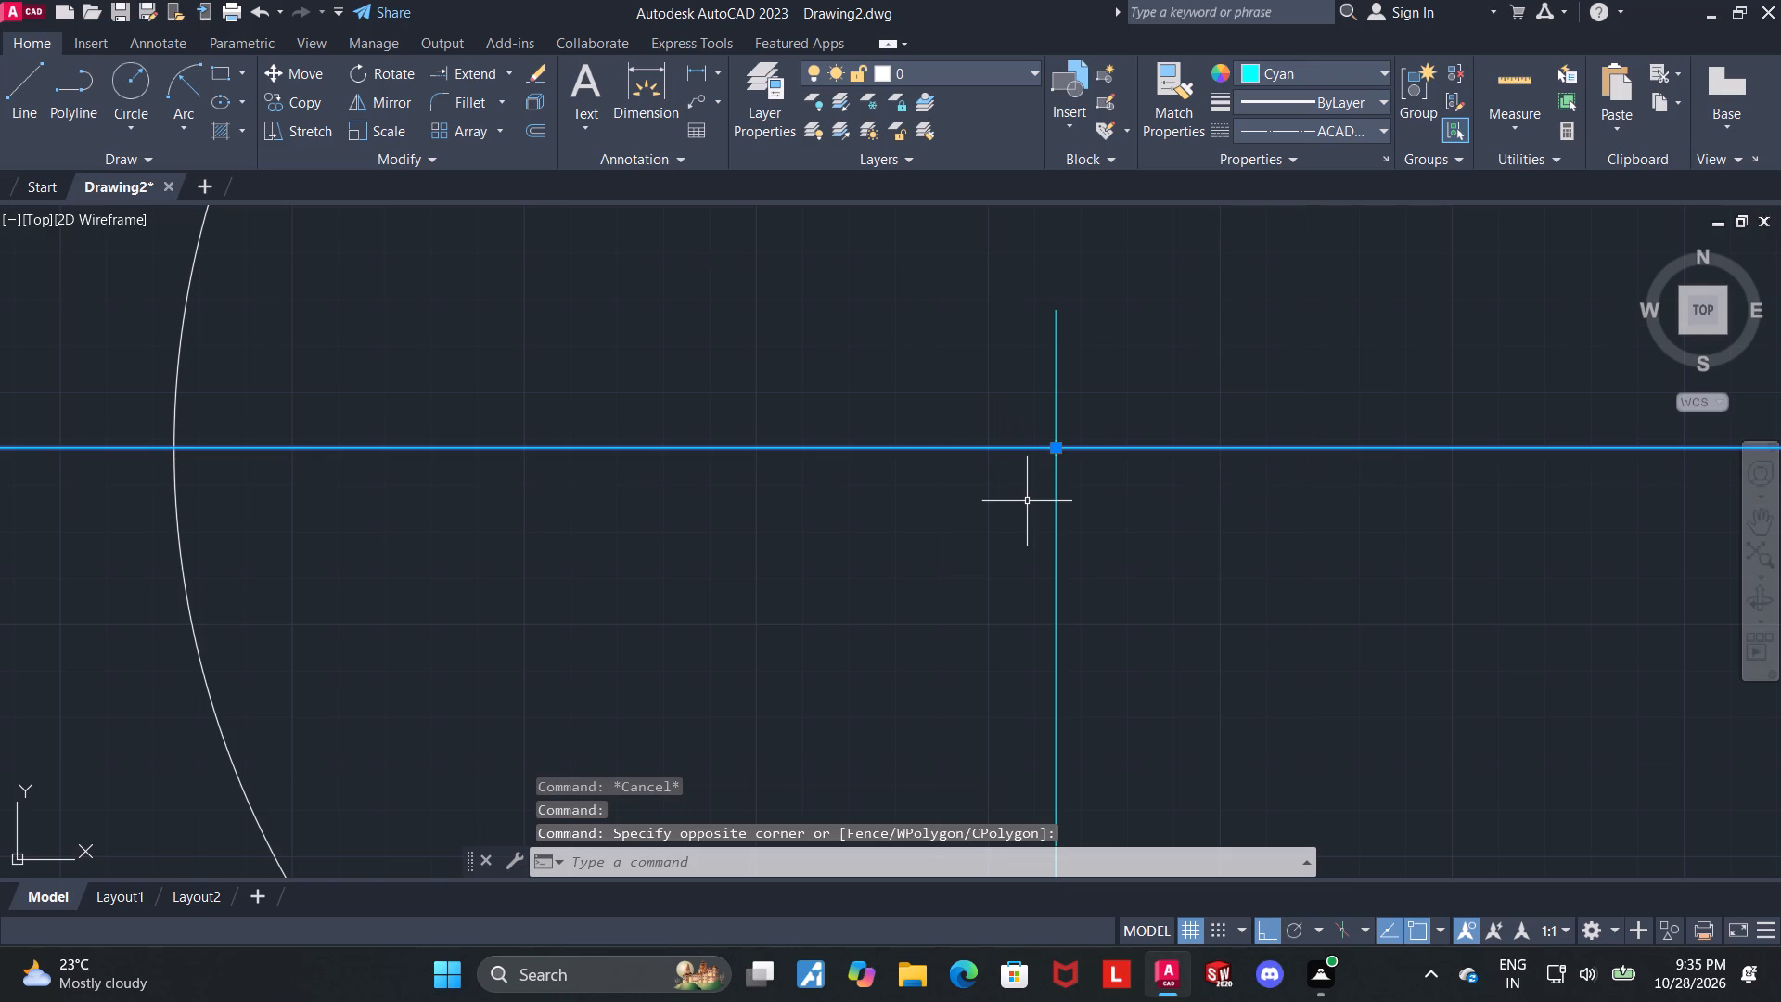
{"action": "key", "text": "j"}
{"action": "key", "text": "Return"}
Check how the plate's upper horizontal and vertical centre lines are joined by selecting them one after another.
{"action": "scroll", "coordinate": [994, 495], "scroll_direction": "down", "scroll_amount": 3}
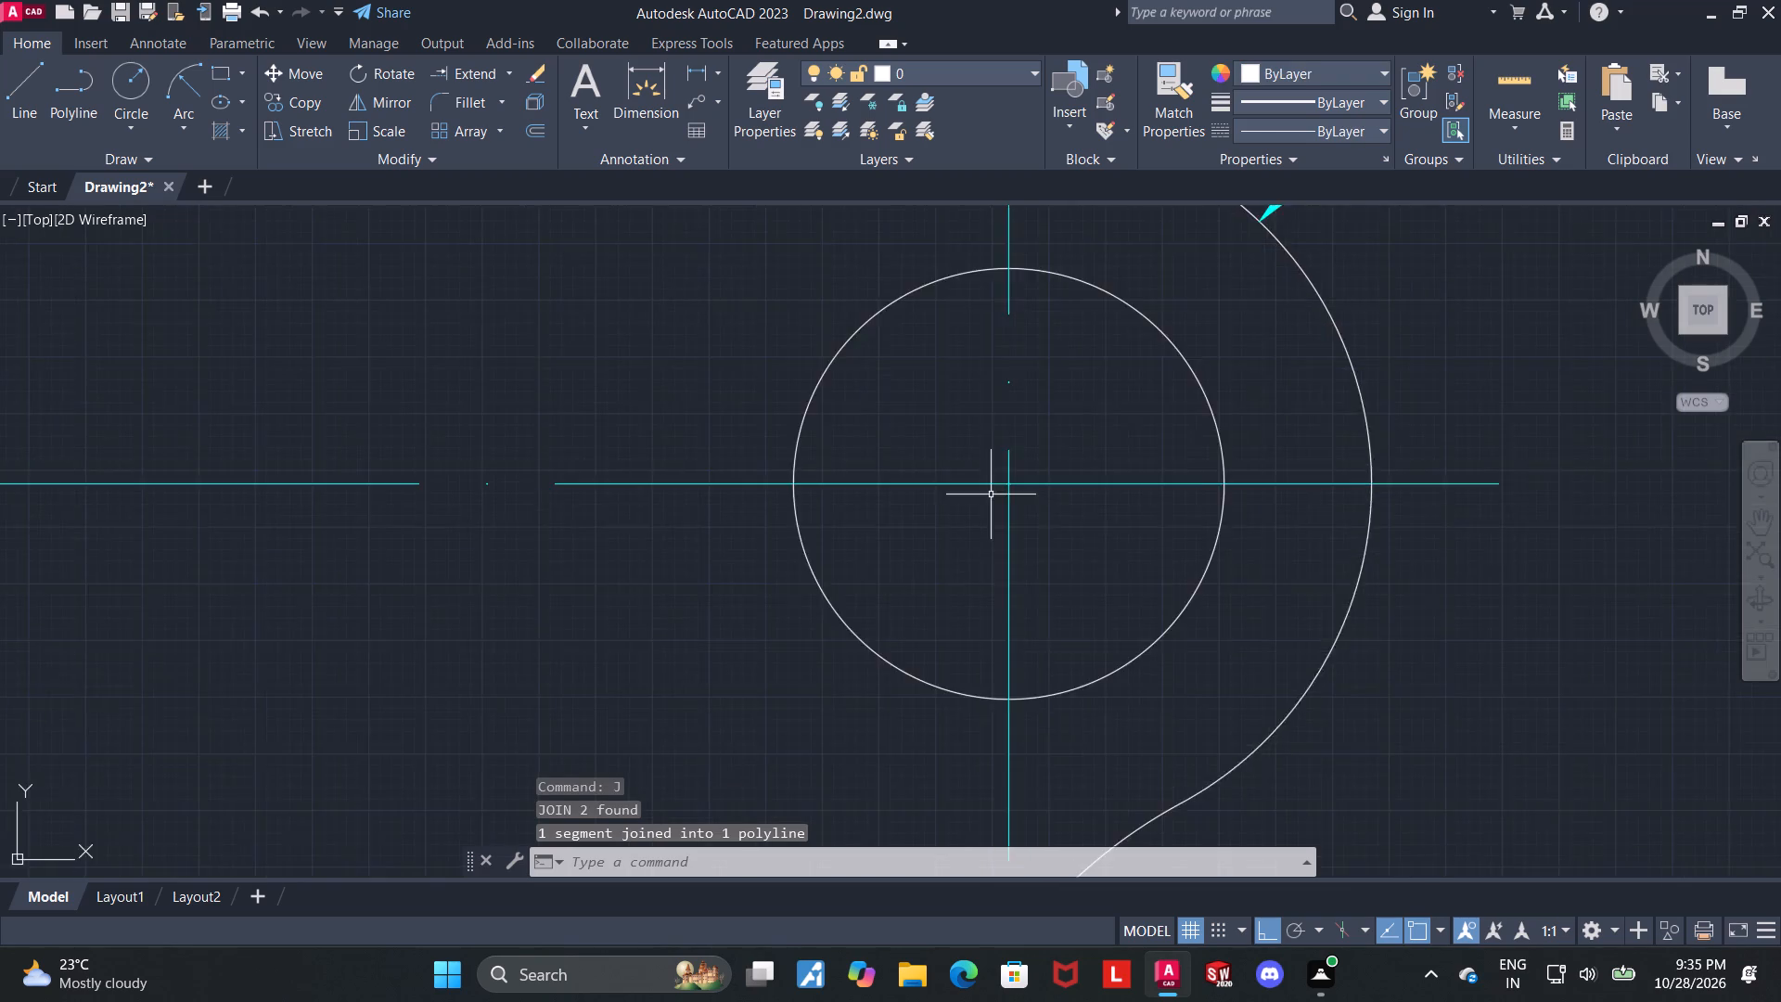
{"action": "scroll", "coordinate": [991, 495], "scroll_direction": "down", "scroll_amount": 2}
{"action": "left_click", "coordinate": [980, 489]}
{"action": "scroll", "coordinate": [727, 526], "scroll_direction": "down", "scroll_amount": 1}
{"action": "key", "text": "Escape"}
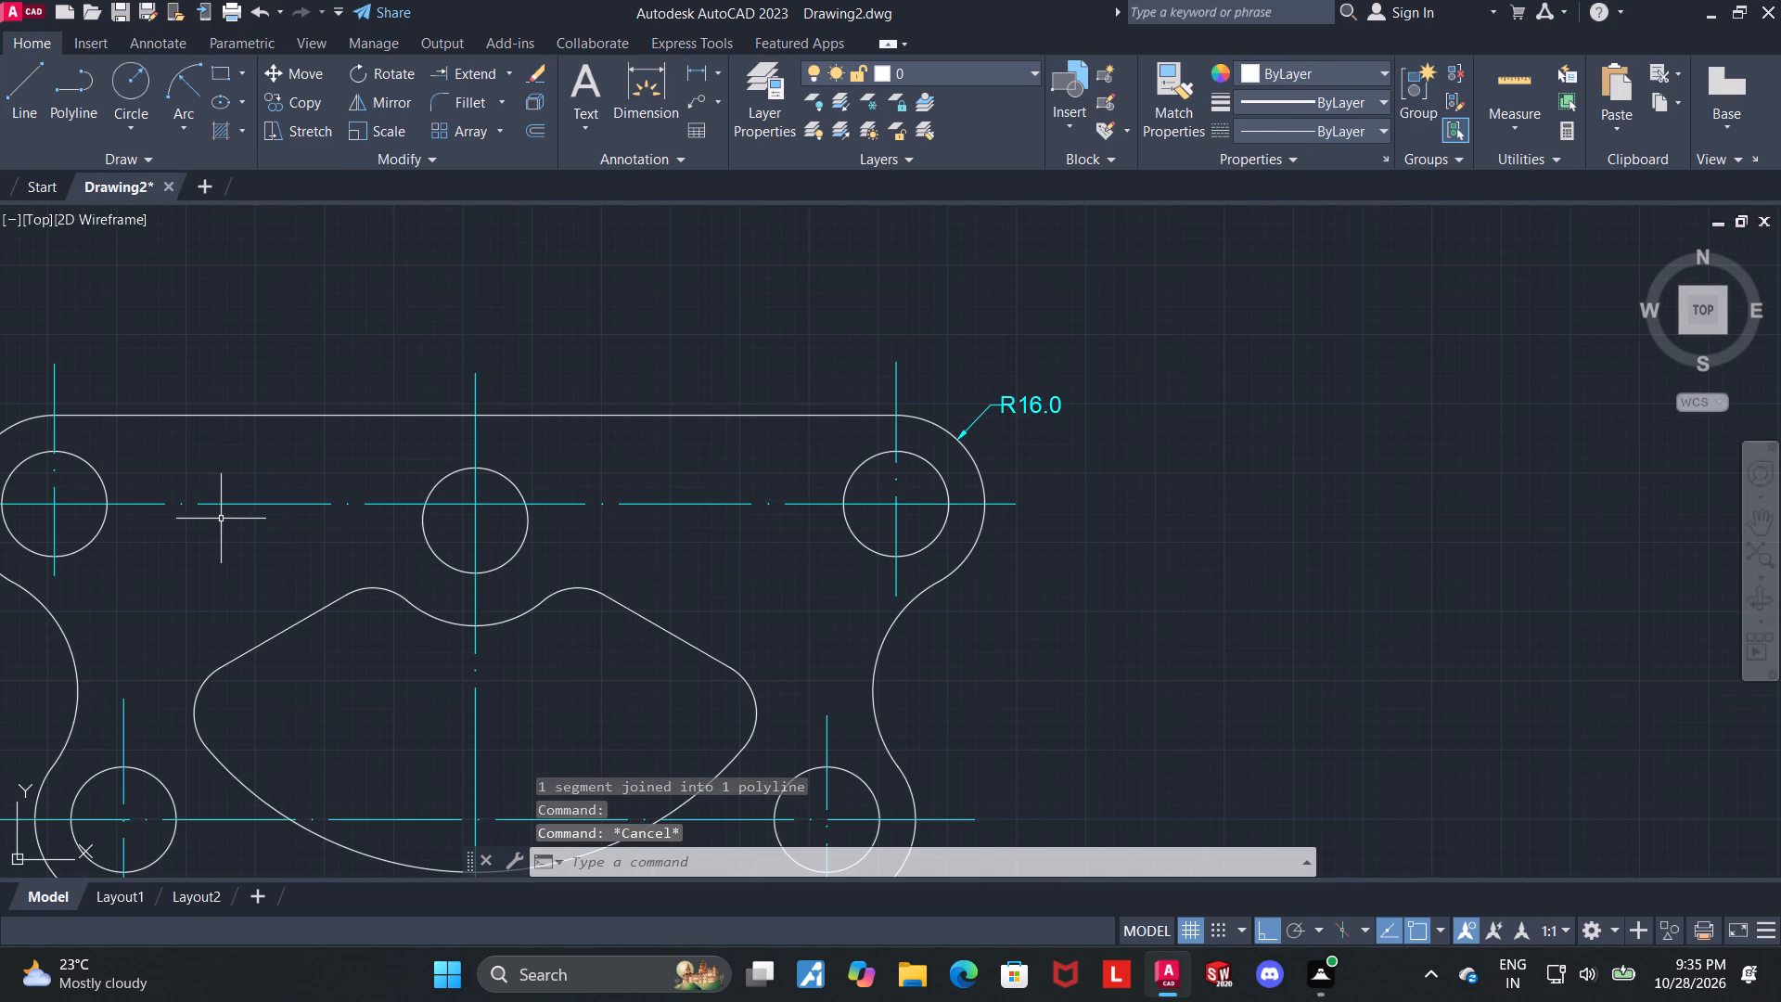
{"action": "left_click", "coordinate": [212, 504]}
{"action": "scroll", "coordinate": [252, 544], "scroll_direction": "down", "scroll_amount": 1}
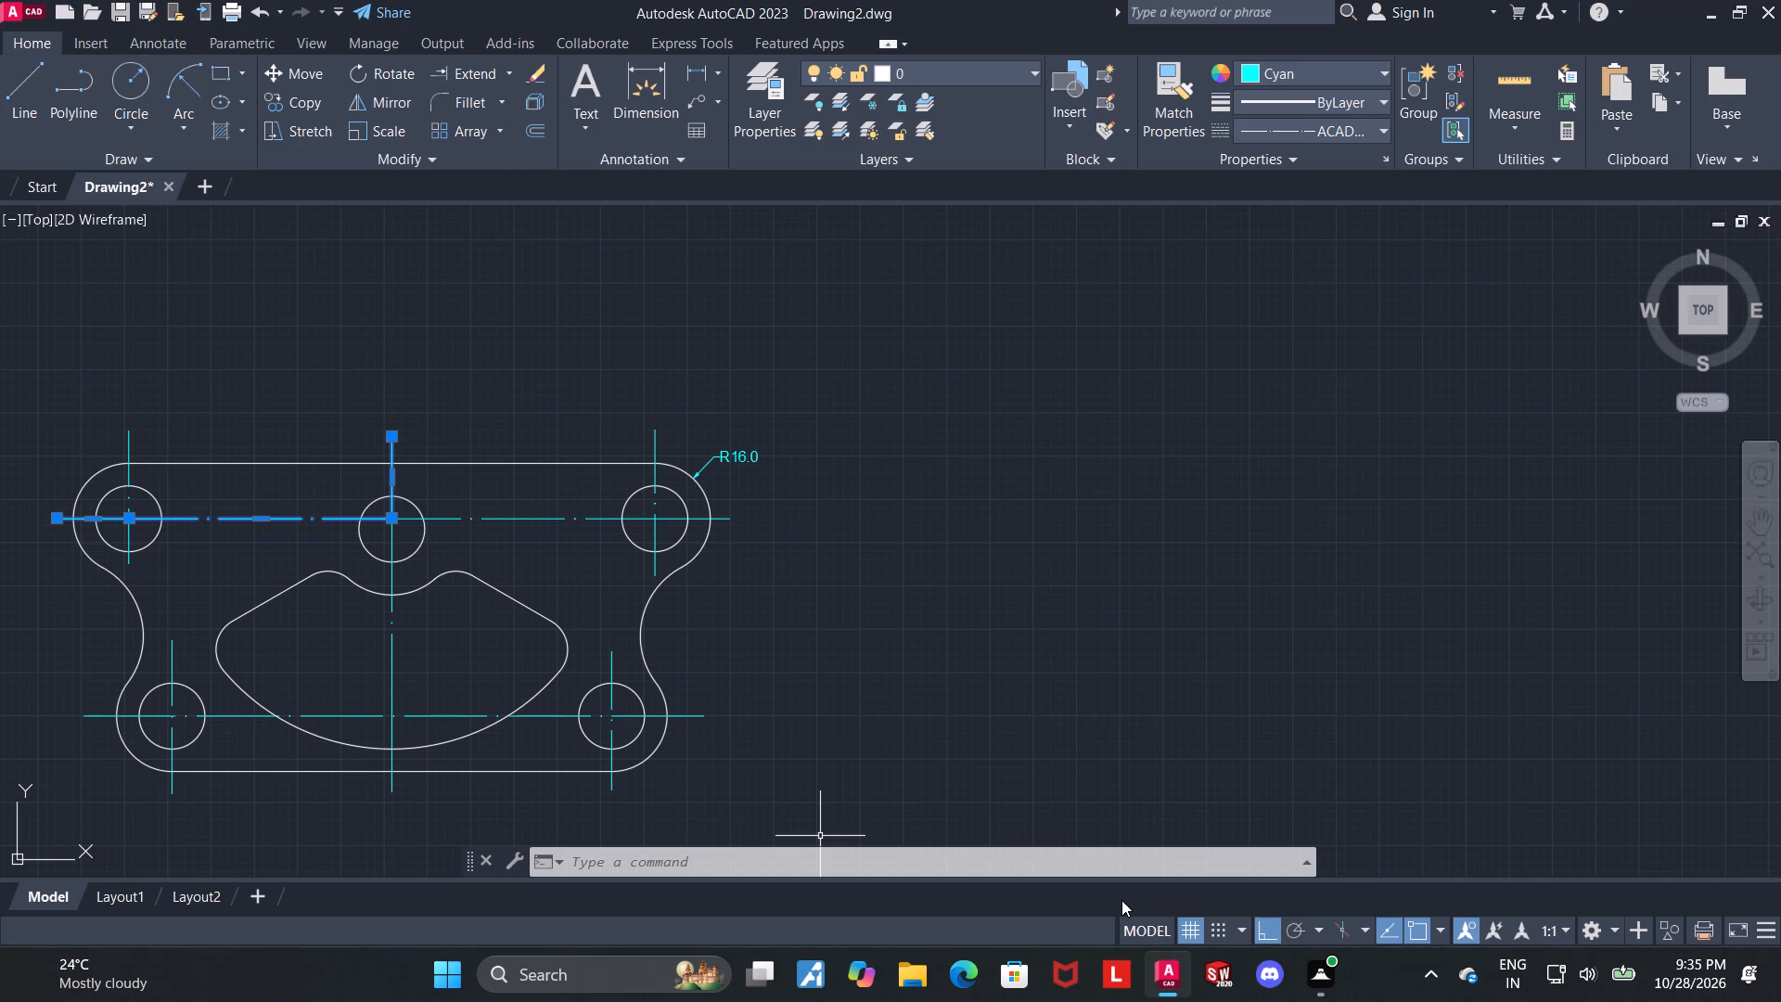
{"action": "middle_click_drag", "start_coordinate": [896, 499], "coordinate": [1049, 507]}
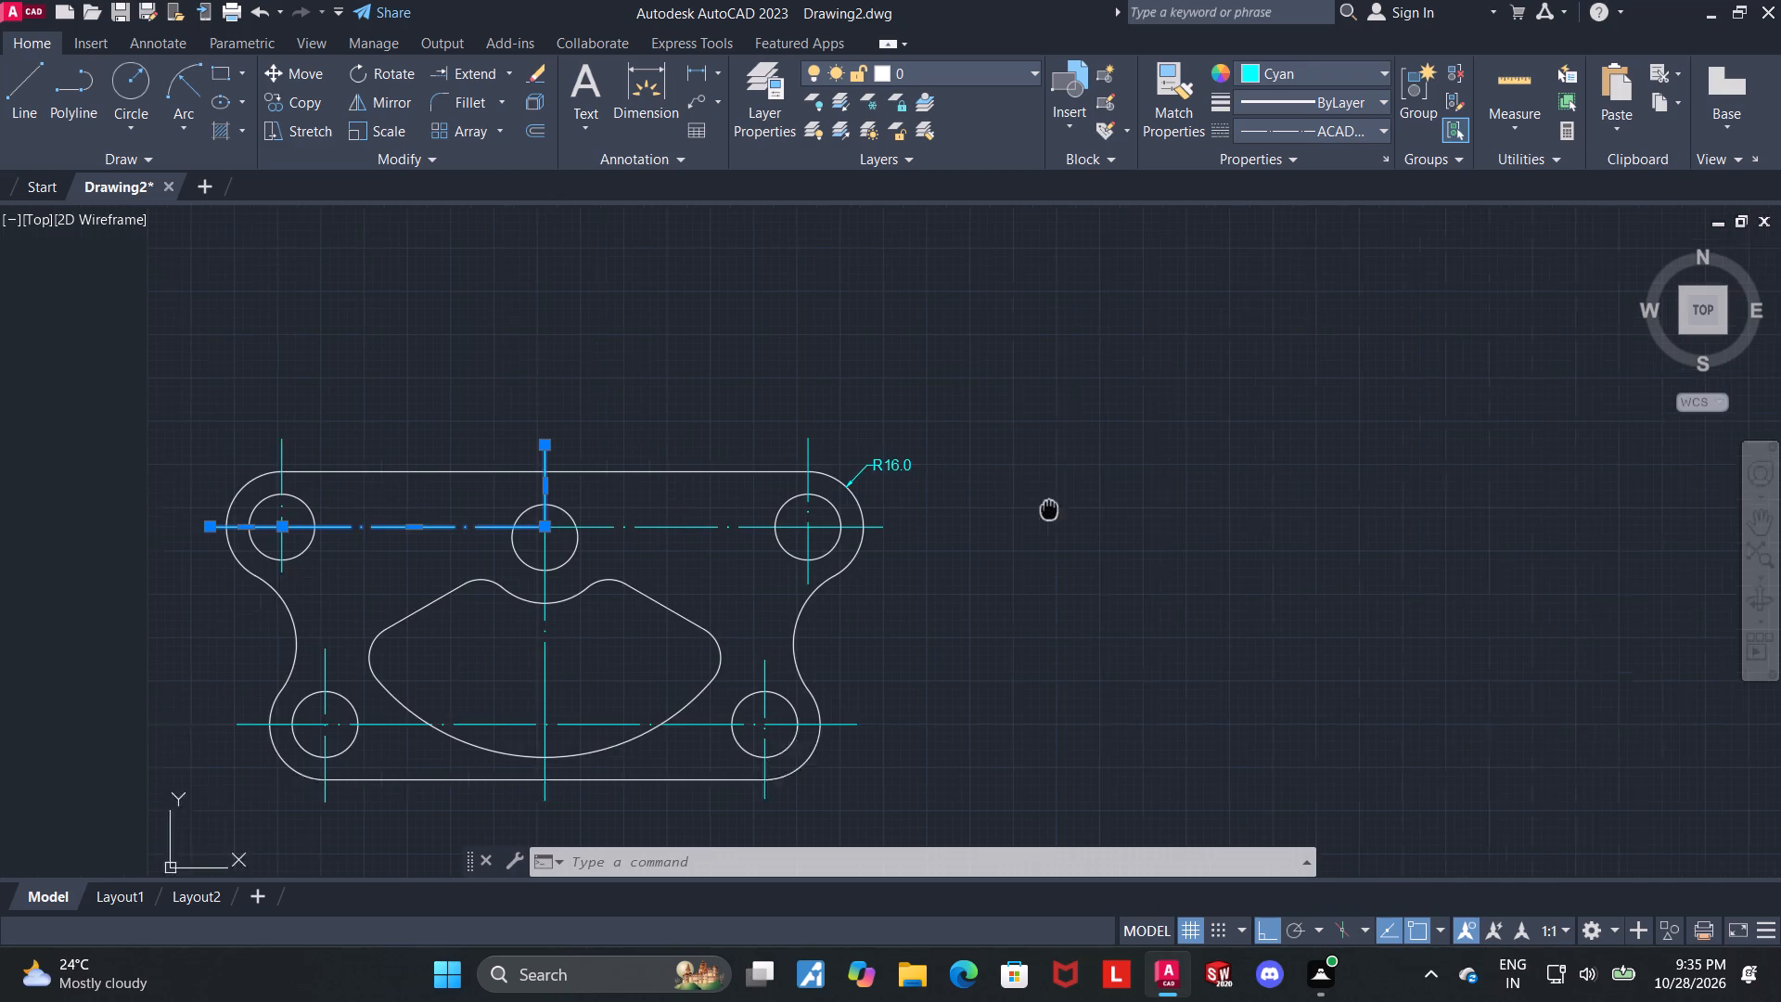
{"action": "middle_click_drag", "start_coordinate": [1049, 507], "coordinate": [1081, 496]}
{"action": "scroll", "coordinate": [453, 518], "scroll_direction": "up", "scroll_amount": 1}
{"action": "key", "text": "Escape"}
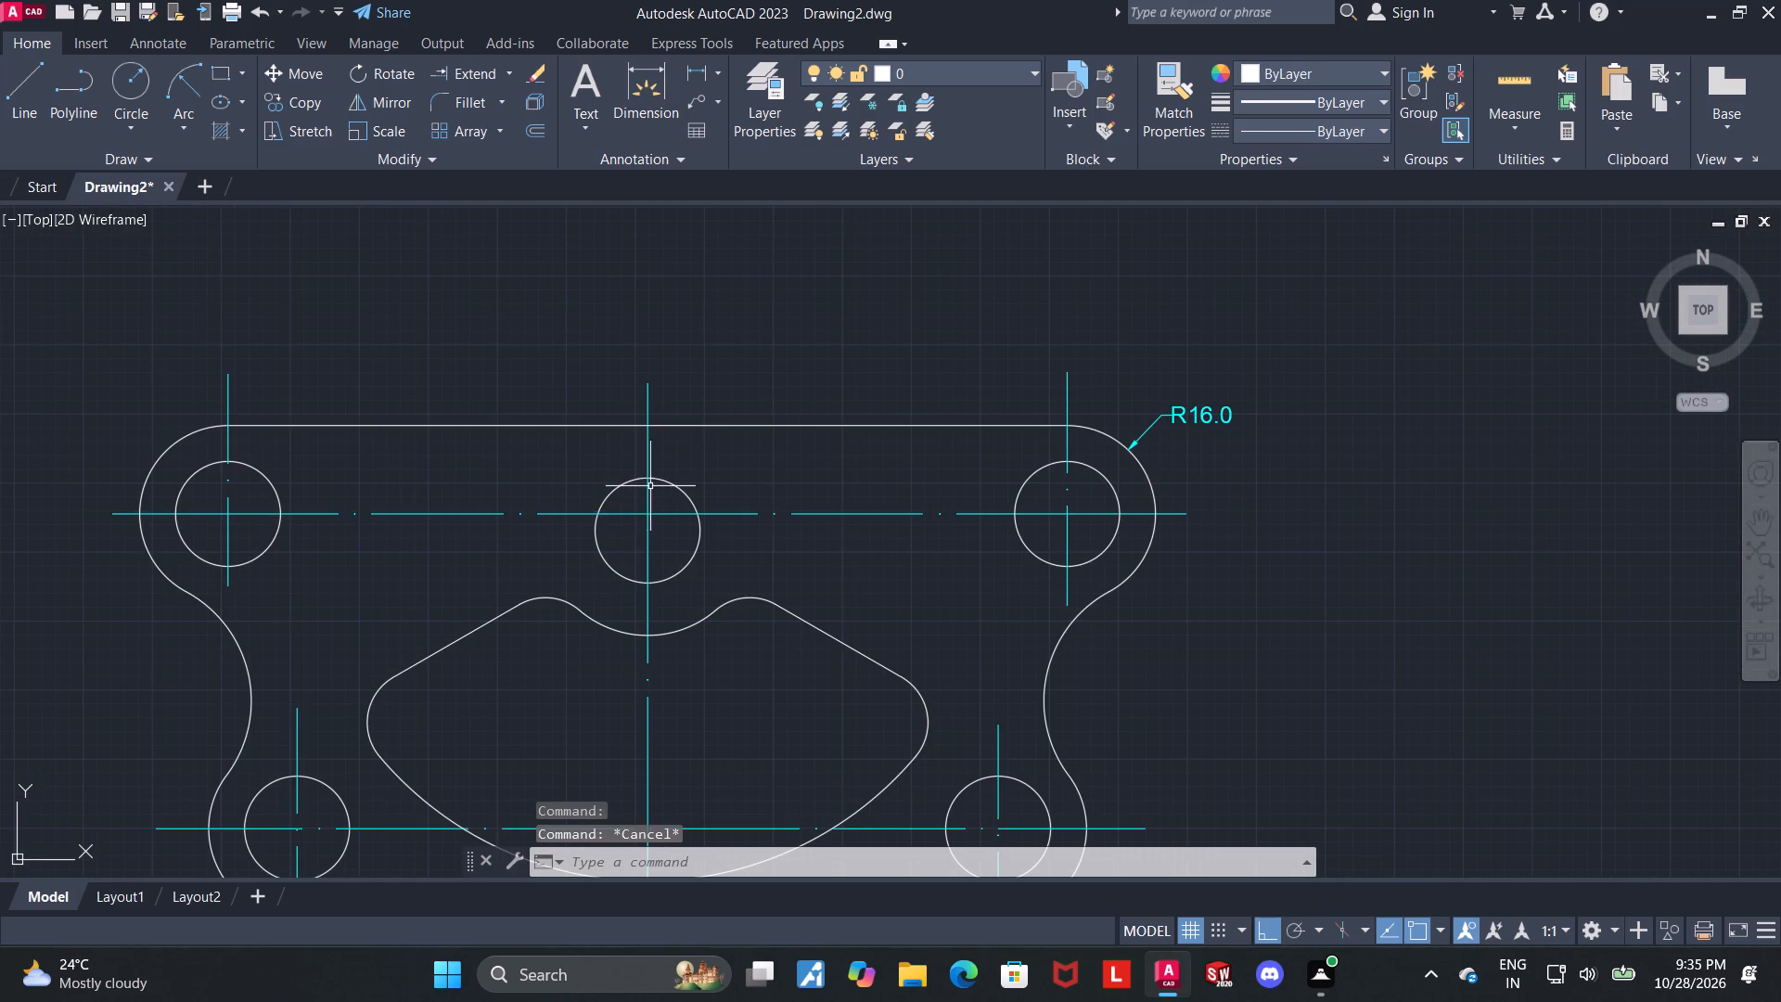
{"action": "left_click", "coordinate": [649, 487]}
{"action": "left_click", "coordinate": [648, 532]}
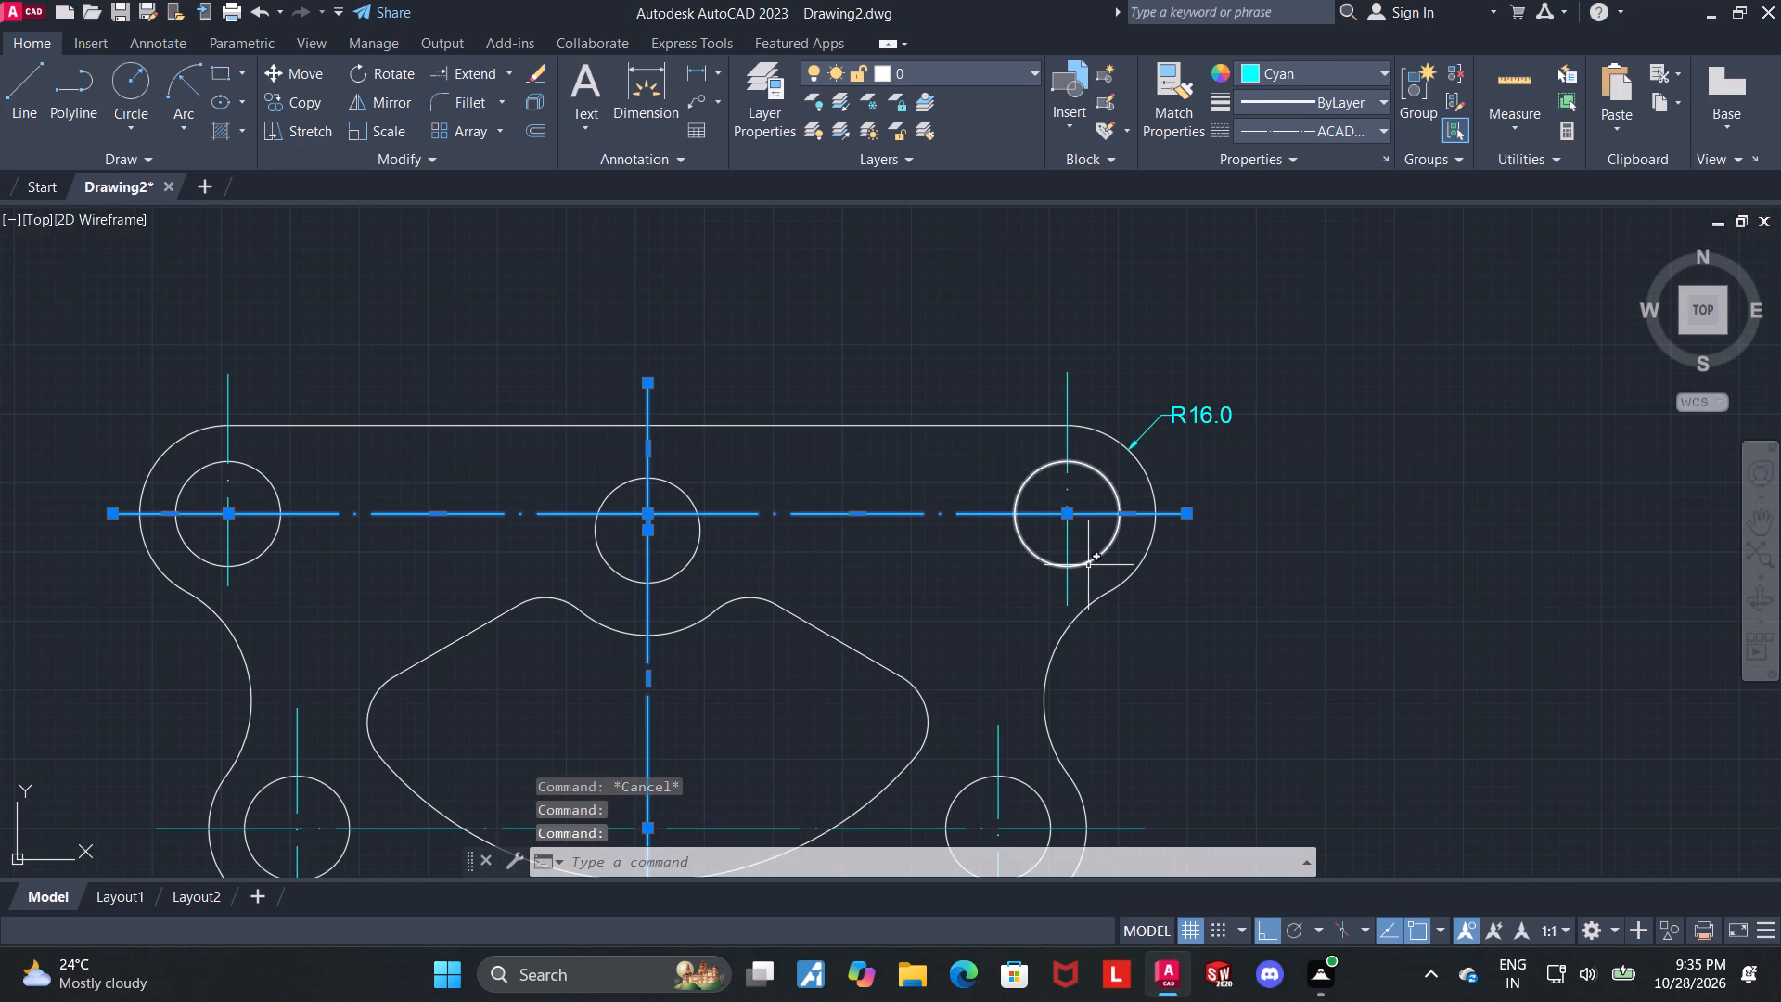
{"action": "scroll", "coordinate": [1161, 580], "scroll_direction": "down", "scroll_amount": 2}
{"action": "scroll", "coordinate": [1032, 685], "scroll_direction": "up", "scroll_amount": 2}
{"action": "key", "text": "Escape"}
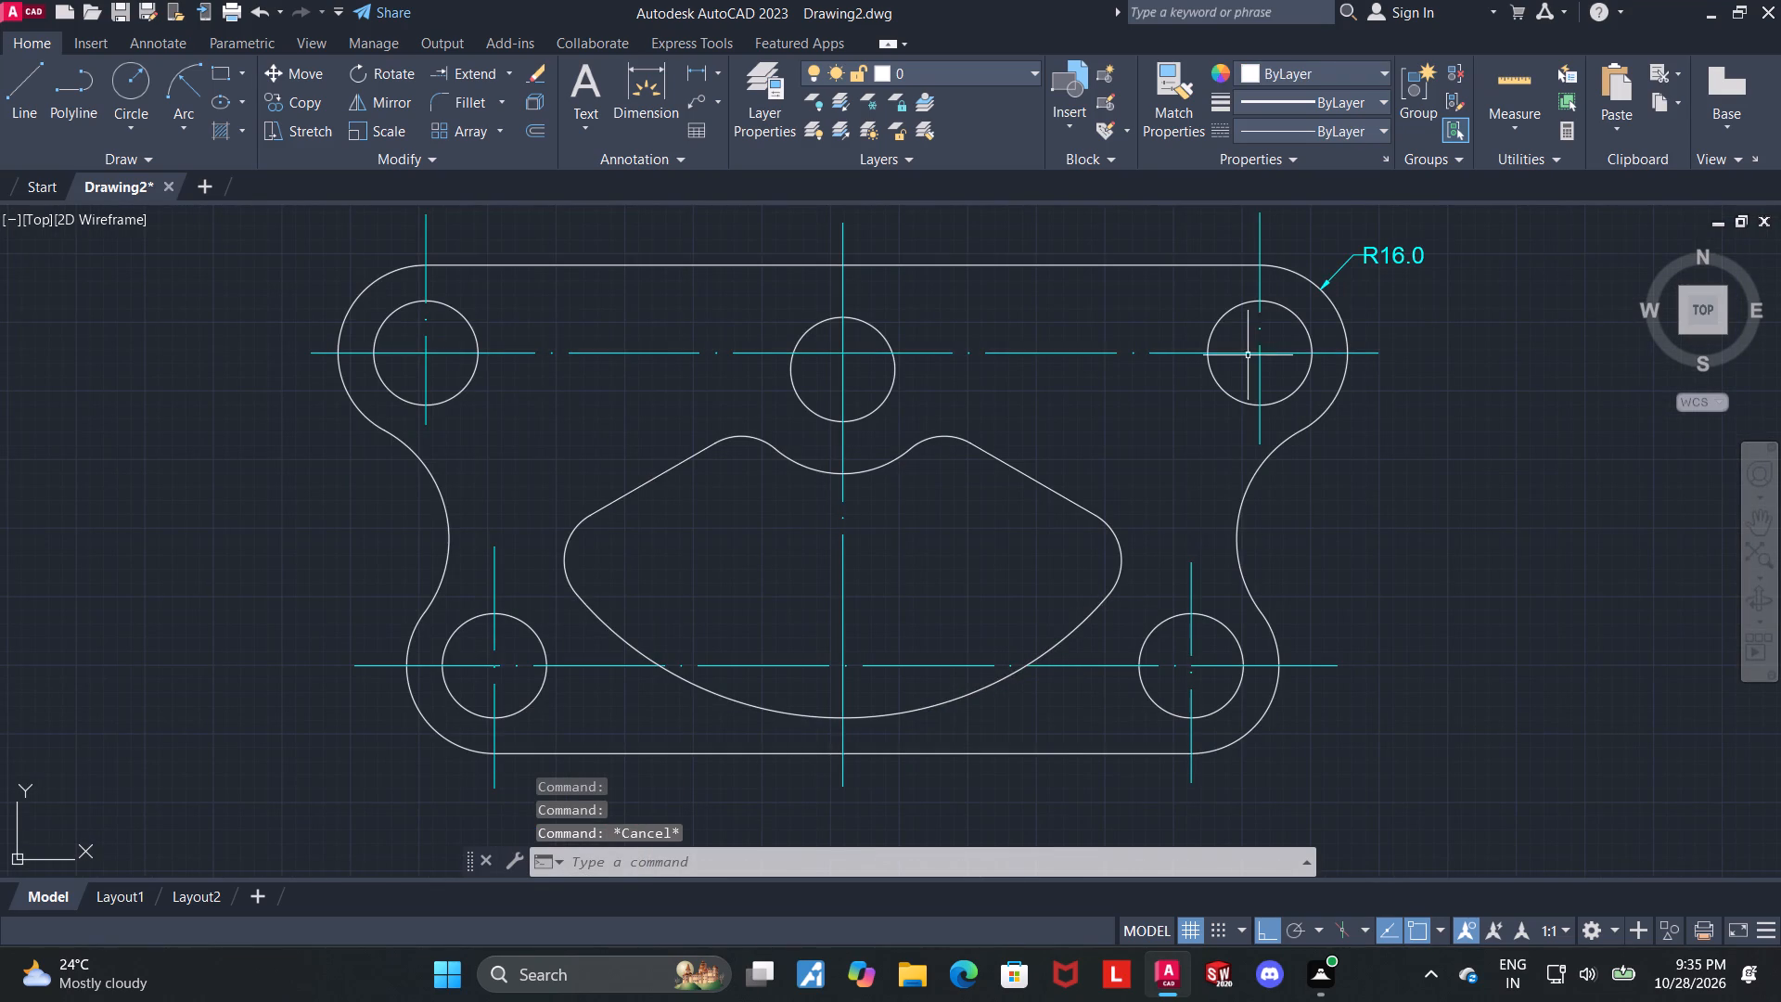
{"action": "left_click", "coordinate": [1260, 359]}
{"action": "key", "text": "Escape"}
Dimension the horizontal distance between the middle and upper right bores' vertical centre lines, placing it above the plate.
{"action": "scroll", "coordinate": [1378, 469], "scroll_direction": "down", "scroll_amount": 1}
{"action": "middle_click_drag", "start_coordinate": [1377, 472], "coordinate": [1307, 516]}
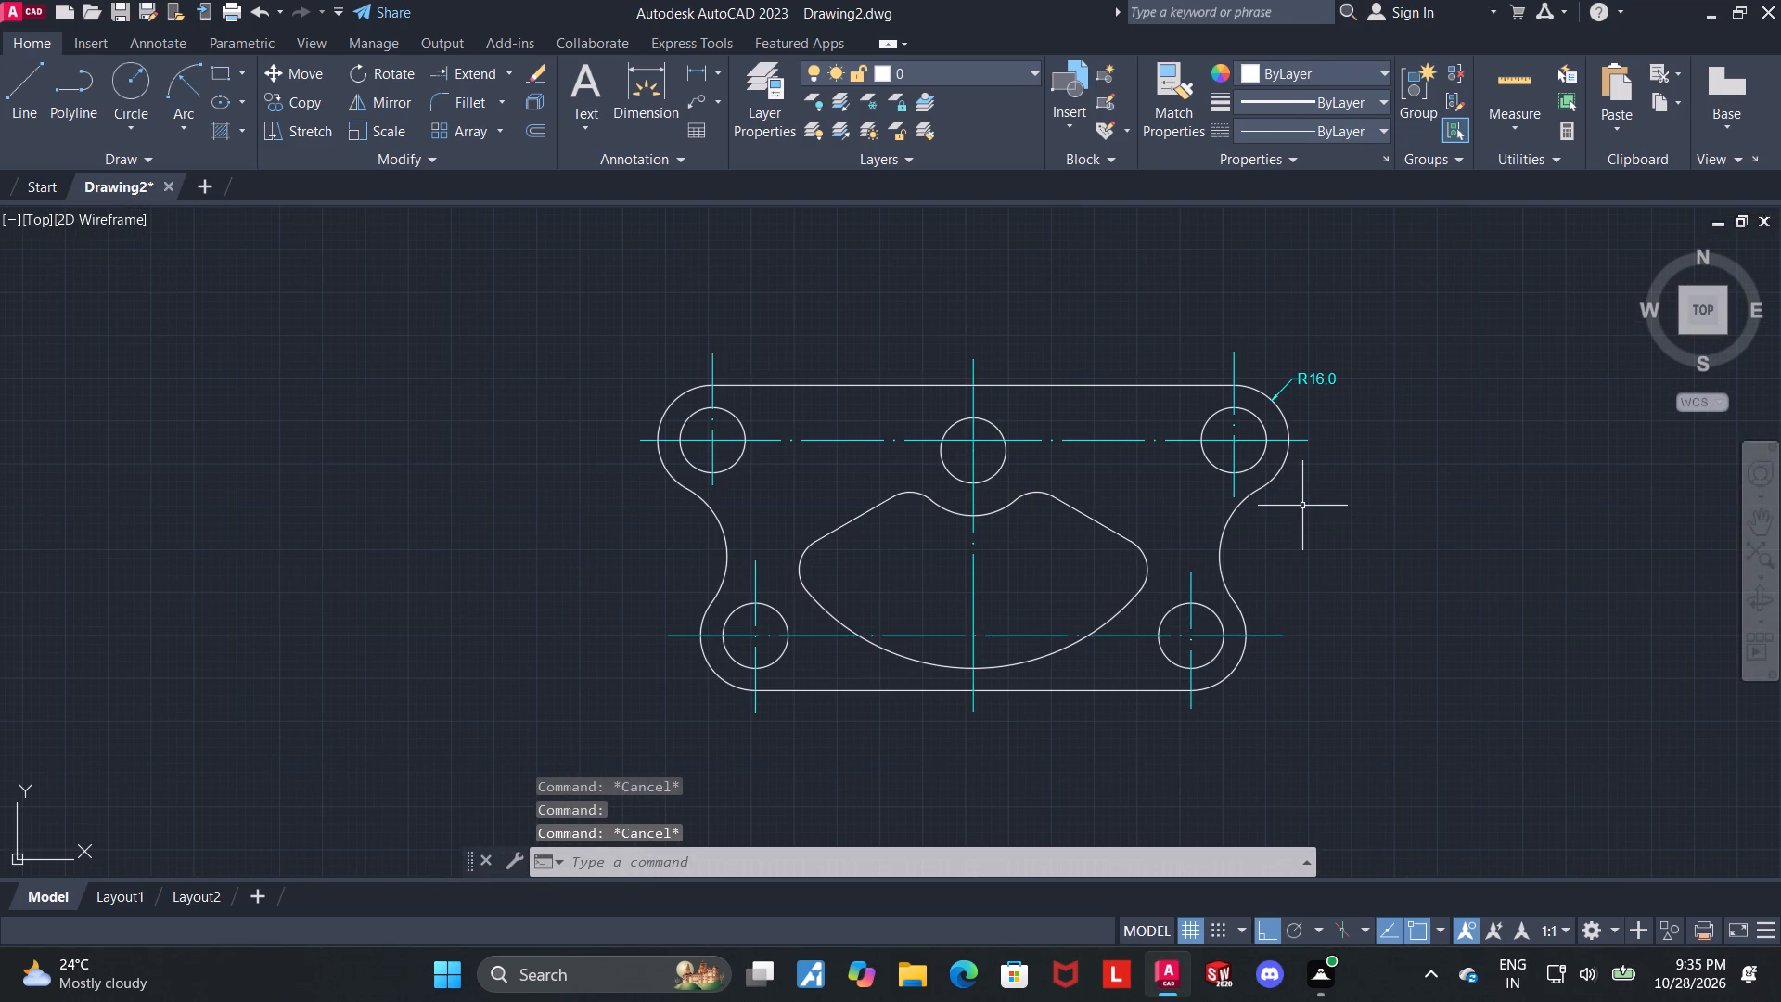
{"action": "middle_click_drag", "start_coordinate": [1301, 554], "coordinate": [1283, 627]}
{"action": "scroll", "coordinate": [1175, 484], "scroll_direction": "up", "scroll_amount": 2}
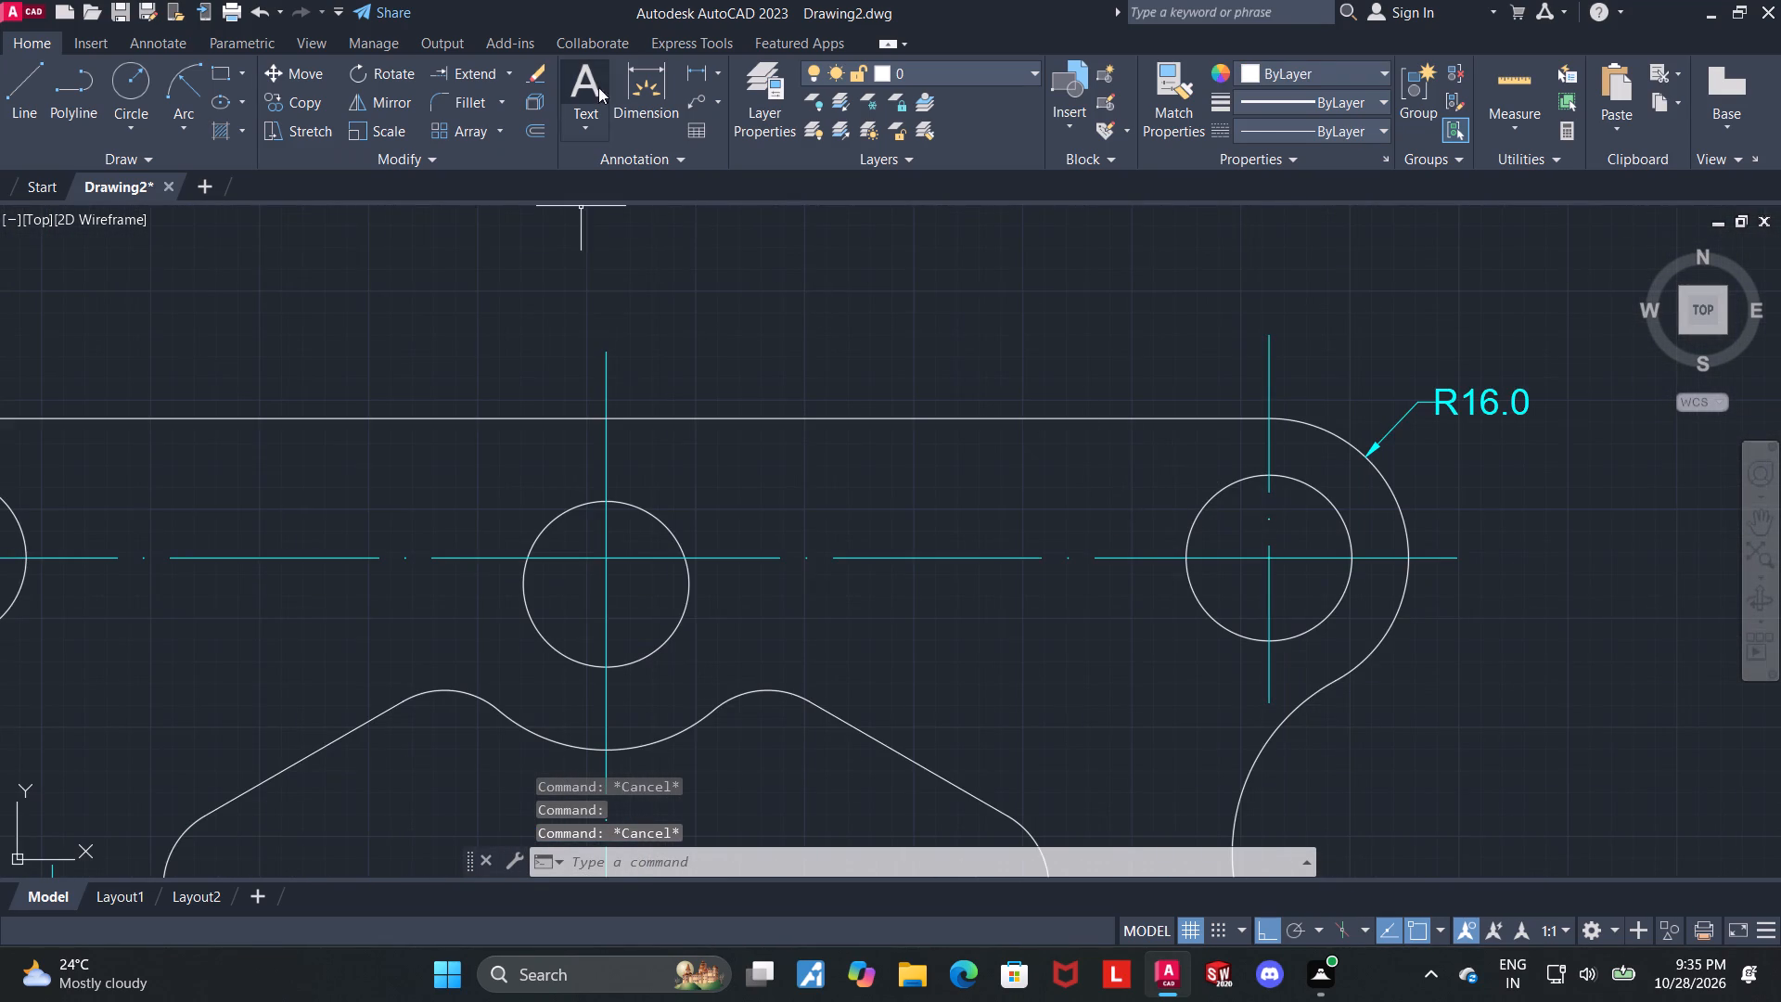
{"action": "left_click", "coordinate": [640, 88]}
{"action": "left_click", "coordinate": [606, 352]}
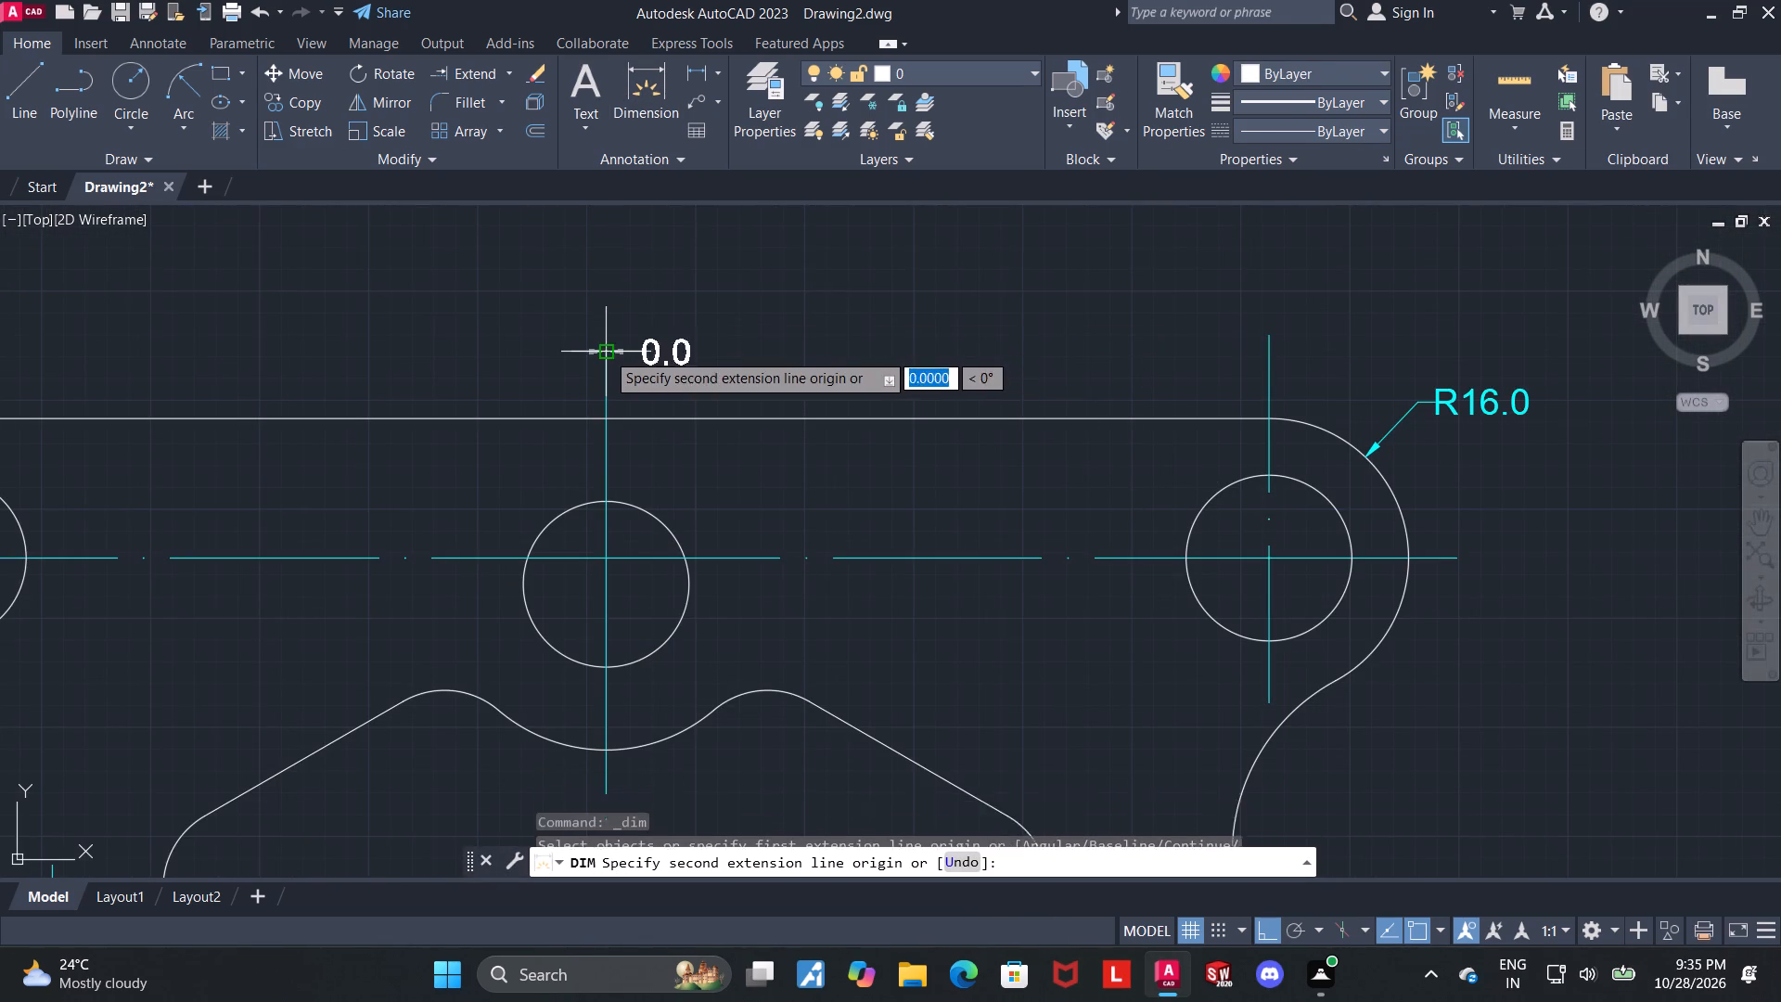
{"action": "left_click", "coordinate": [1263, 339]}
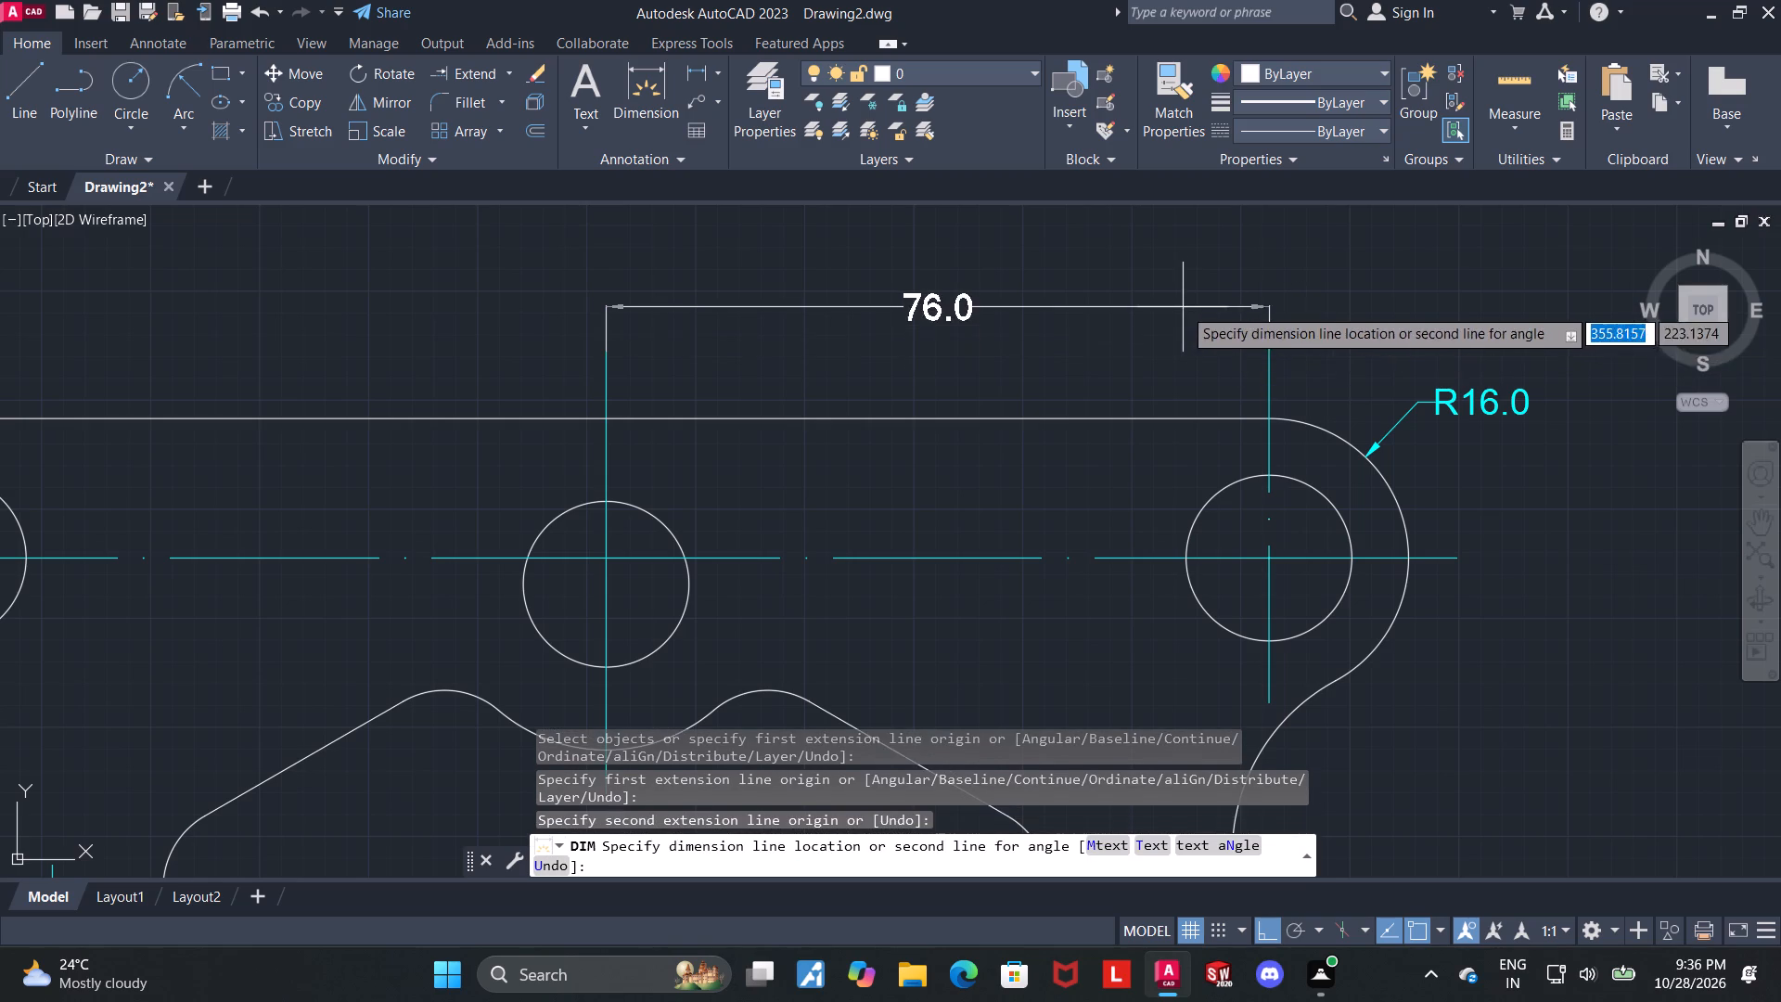
{"action": "scroll", "coordinate": [1152, 334], "scroll_direction": "down", "scroll_amount": 2}
{"action": "scroll", "coordinate": [1182, 288], "scroll_direction": "up", "scroll_amount": 1}
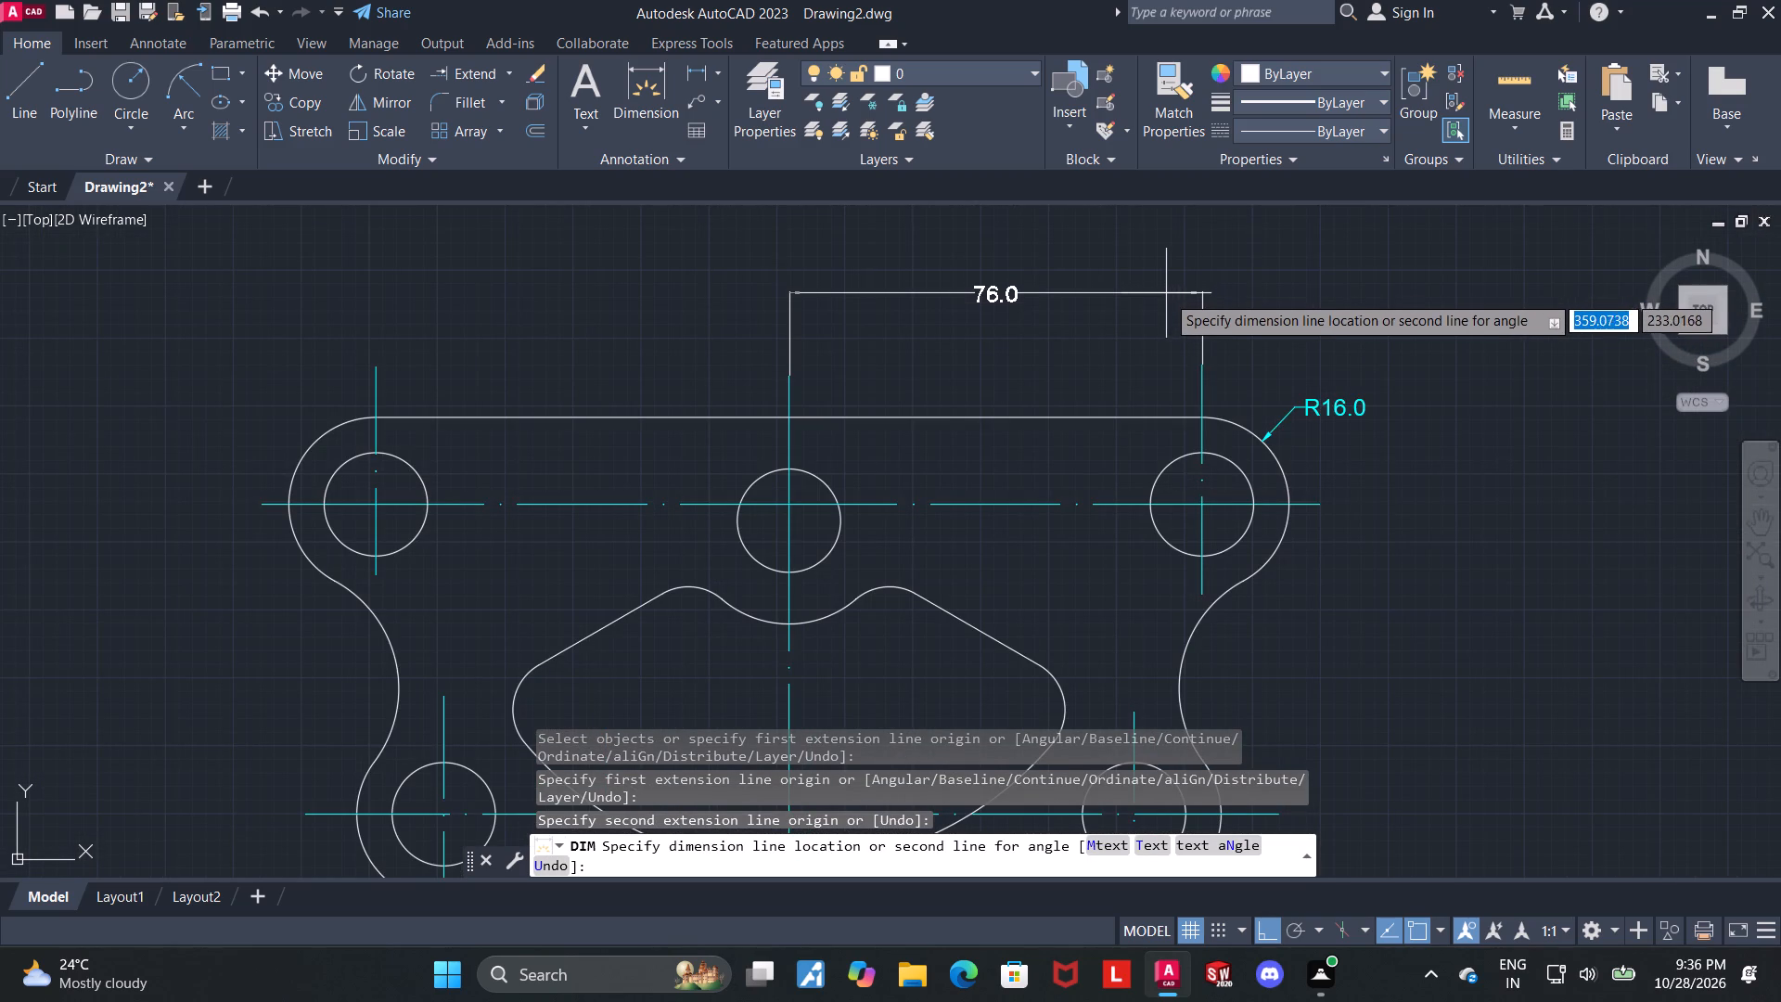
{"action": "left_click", "coordinate": [1156, 330]}
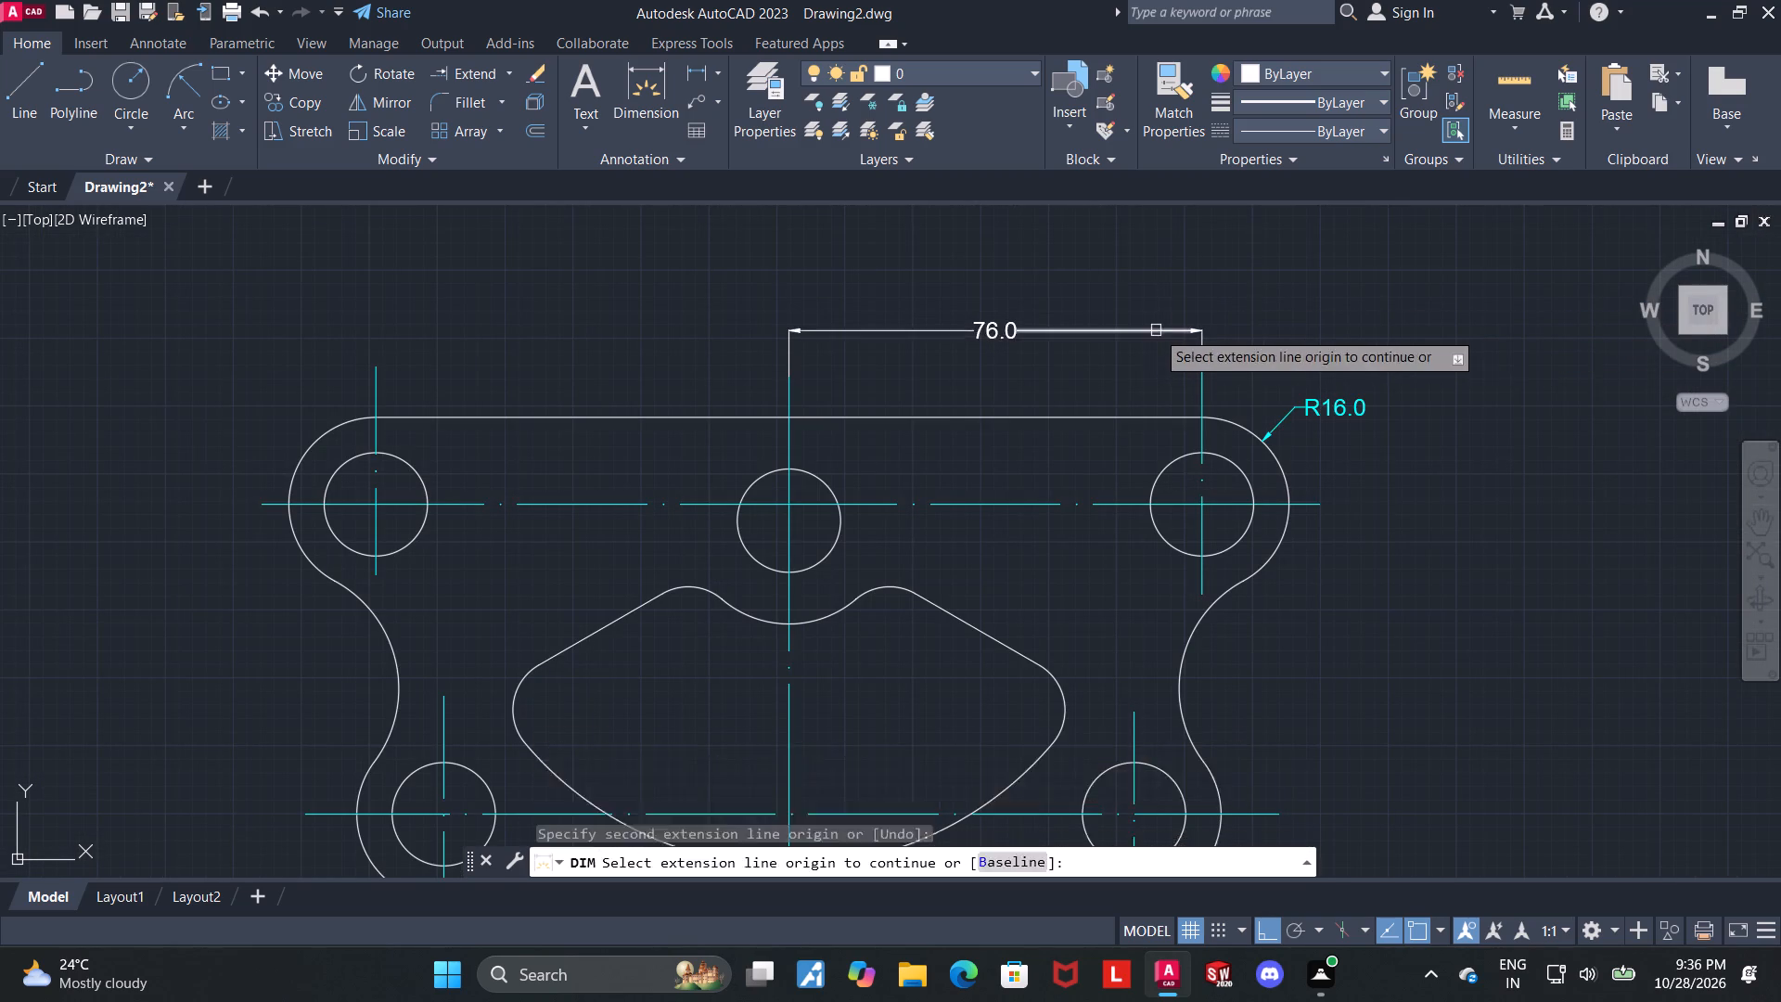
{"action": "key", "text": "Escape"}
Add a radius dimension to the concave arc on the plate's right side, placing it outside the profile.
{"action": "middle_click_drag", "start_coordinate": [1418, 617], "coordinate": [1312, 489]}
{"action": "middle_click_drag", "start_coordinate": [1306, 634], "coordinate": [1234, 573]}
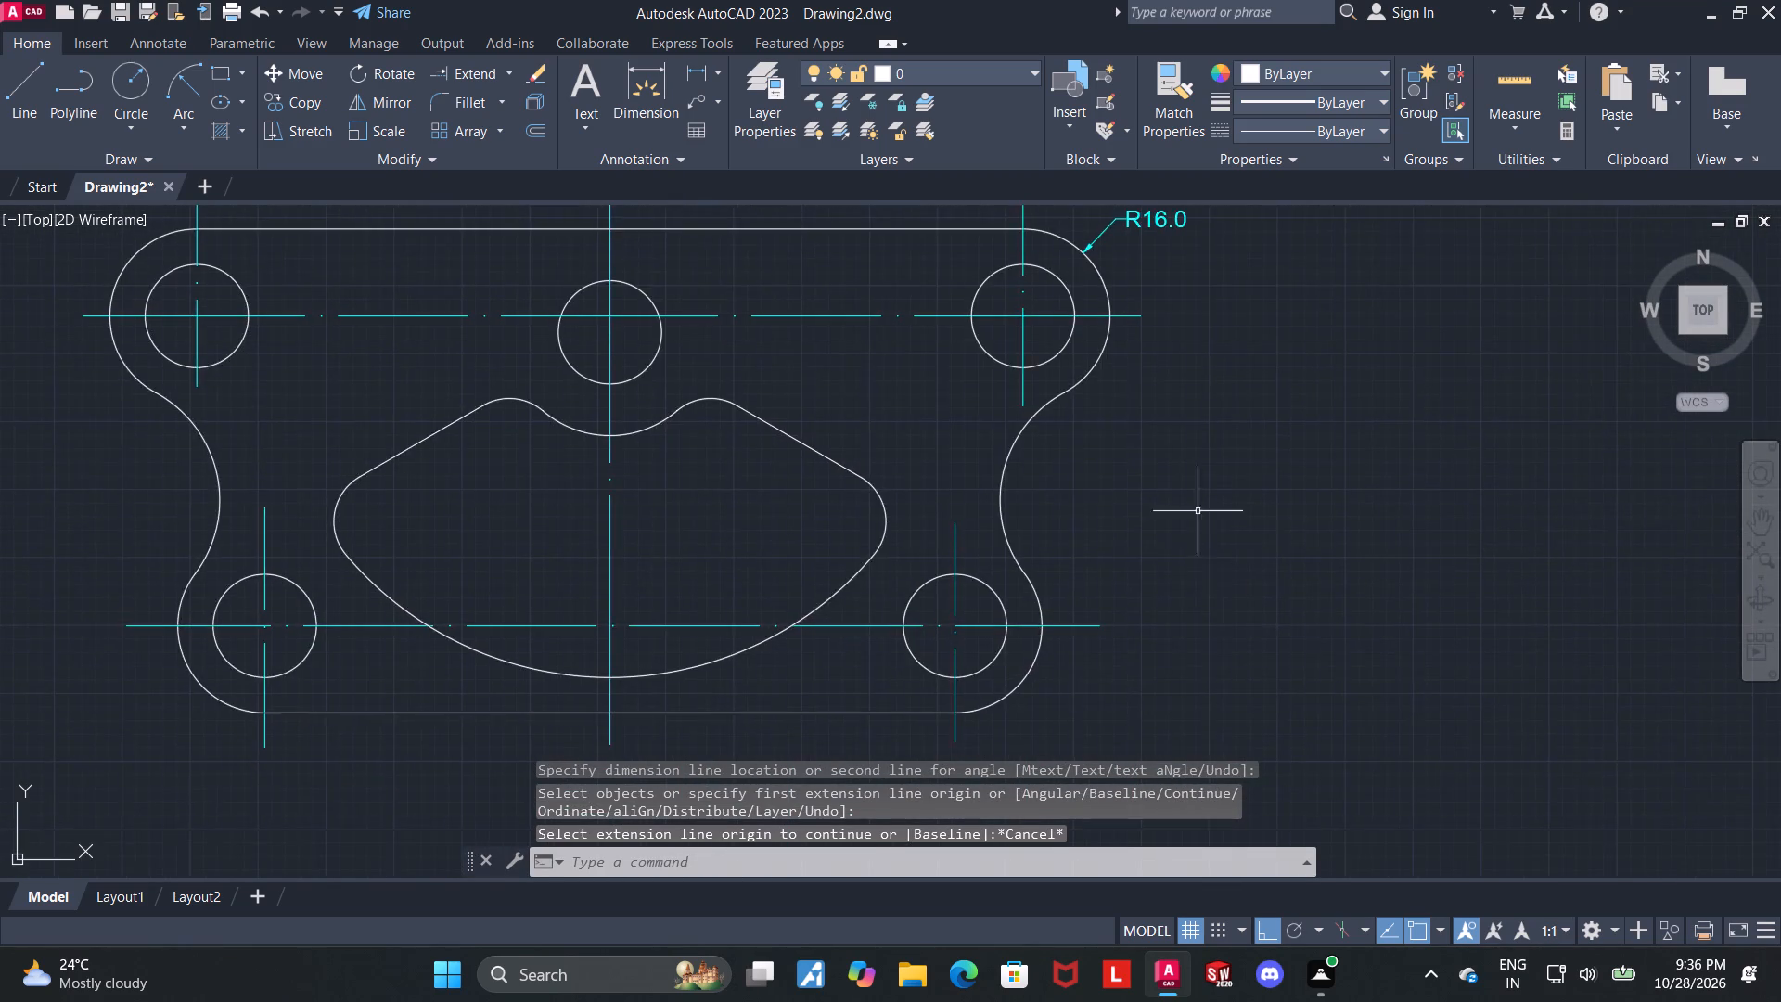
{"action": "scroll", "coordinate": [1195, 507], "scroll_direction": "up", "scroll_amount": 1}
{"action": "left_click", "coordinate": [642, 64]}
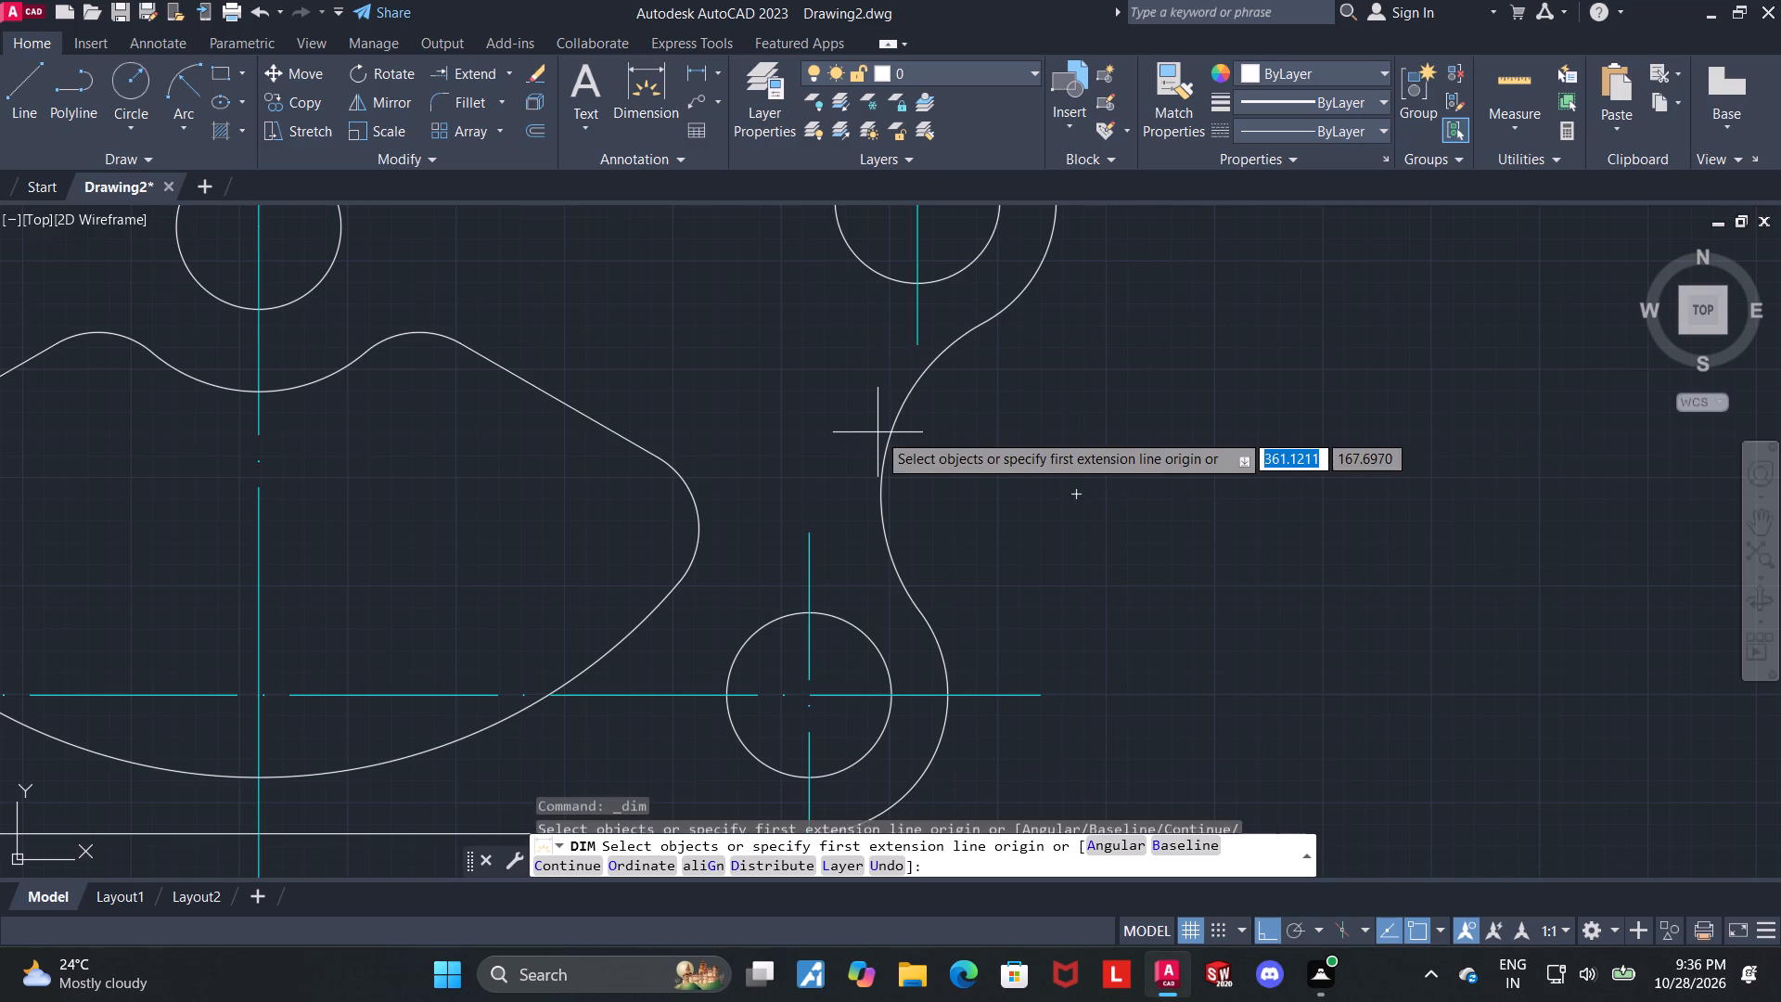
{"action": "scroll", "coordinate": [878, 439], "scroll_direction": "up", "scroll_amount": 1}
{"action": "left_click", "coordinate": [888, 432]}
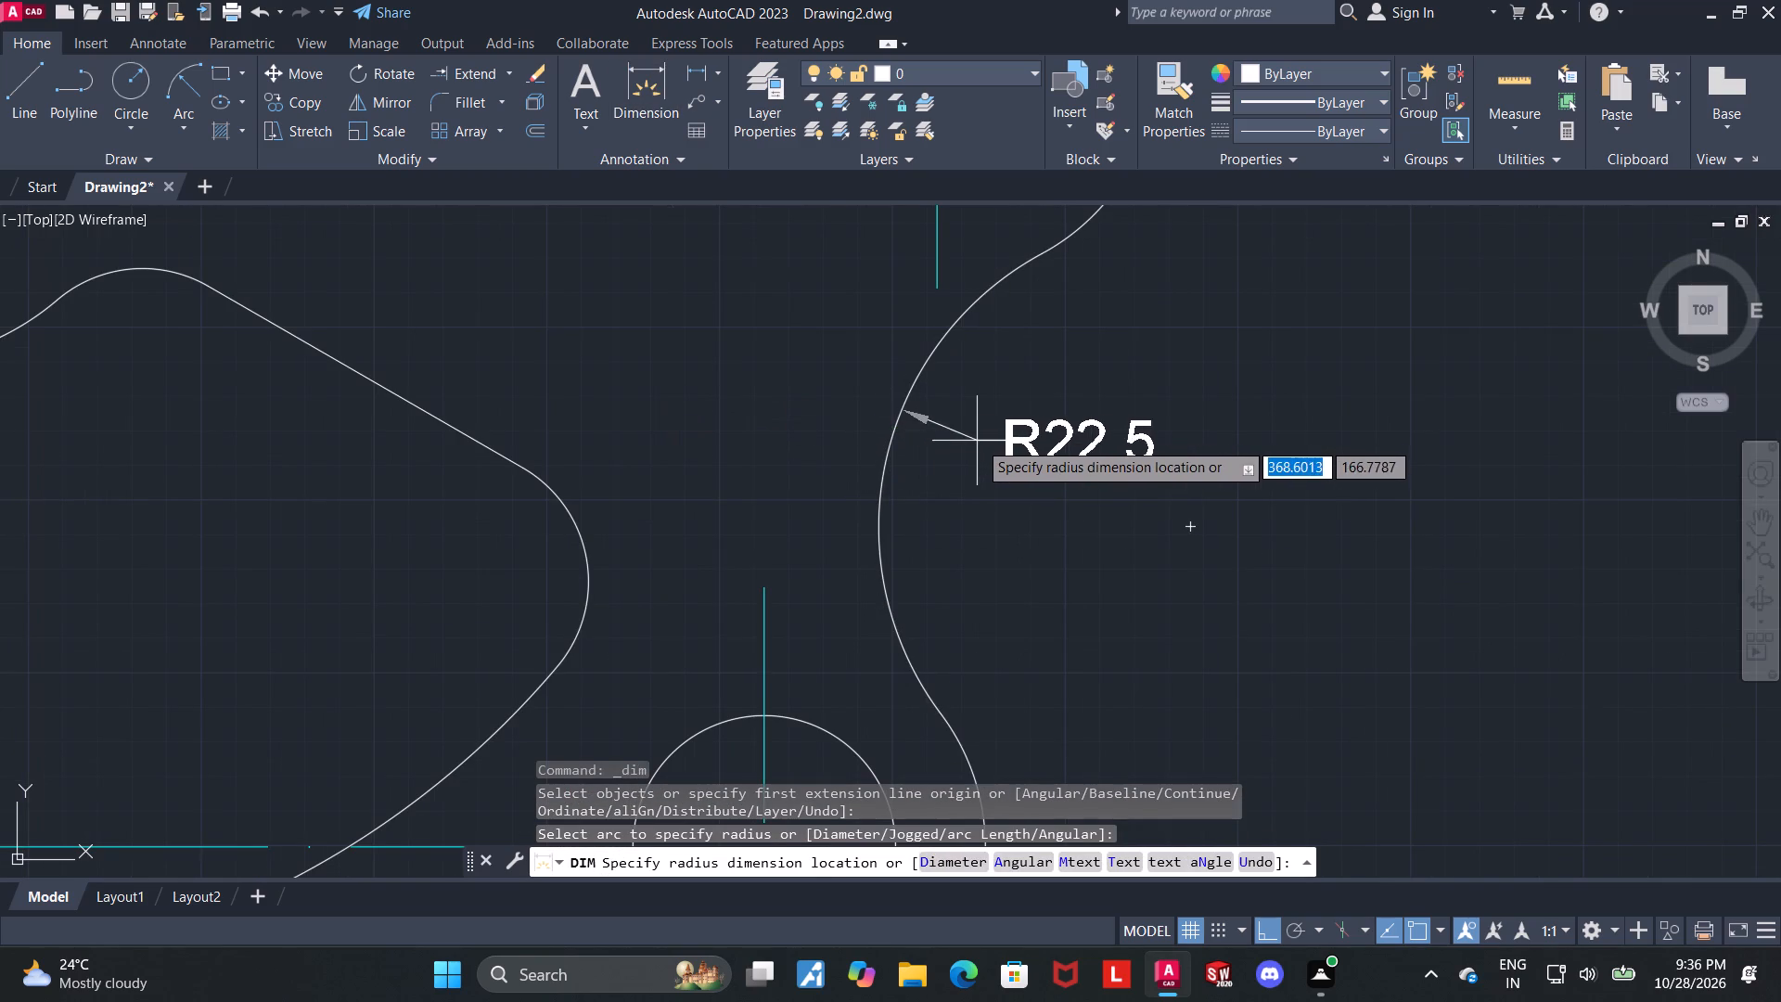
{"action": "left_click", "coordinate": [993, 463]}
{"action": "key", "text": "Escape"}
Dimension the lower right bore as a radius instead of a diameter, placing the text outside the plate's lower right corner.
{"action": "scroll", "coordinate": [1170, 490], "scroll_direction": "down", "scroll_amount": 2}
{"action": "middle_click_drag", "start_coordinate": [1378, 614], "coordinate": [1301, 517]}
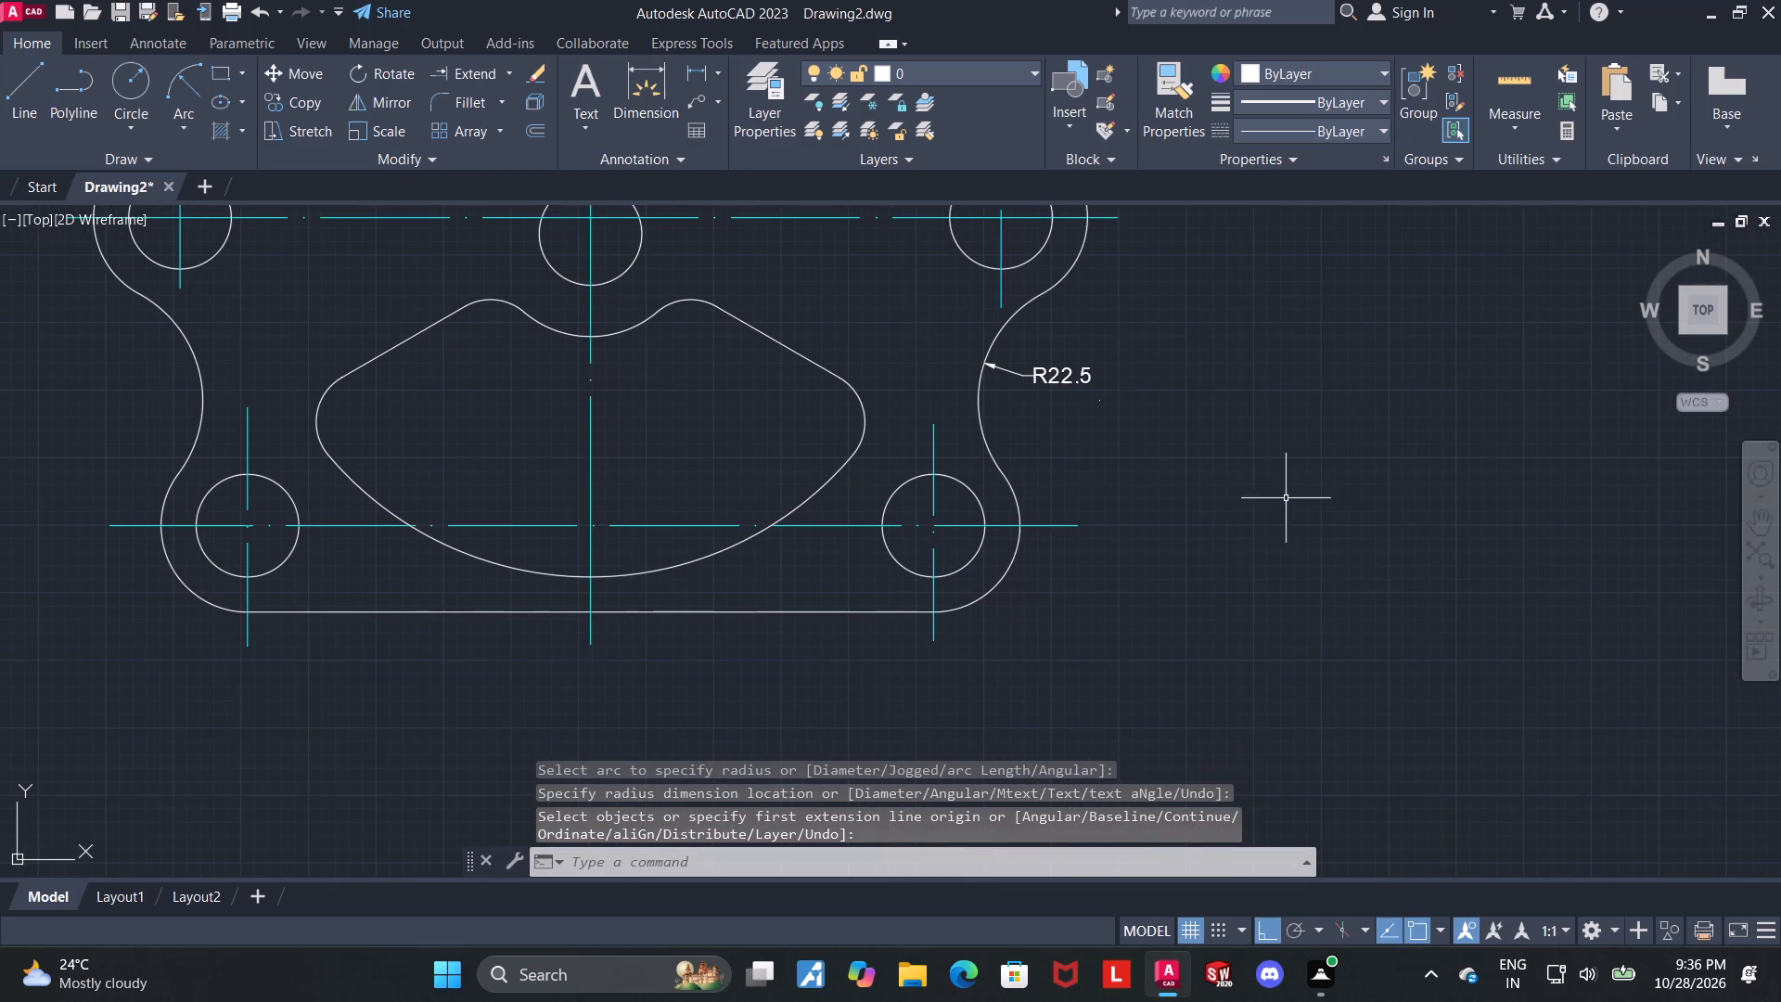
{"action": "middle_click_drag", "start_coordinate": [1147, 544], "coordinate": [1083, 430]}
{"action": "scroll", "coordinate": [1081, 459], "scroll_direction": "up", "scroll_amount": 1}
{"action": "left_click", "coordinate": [637, 97]}
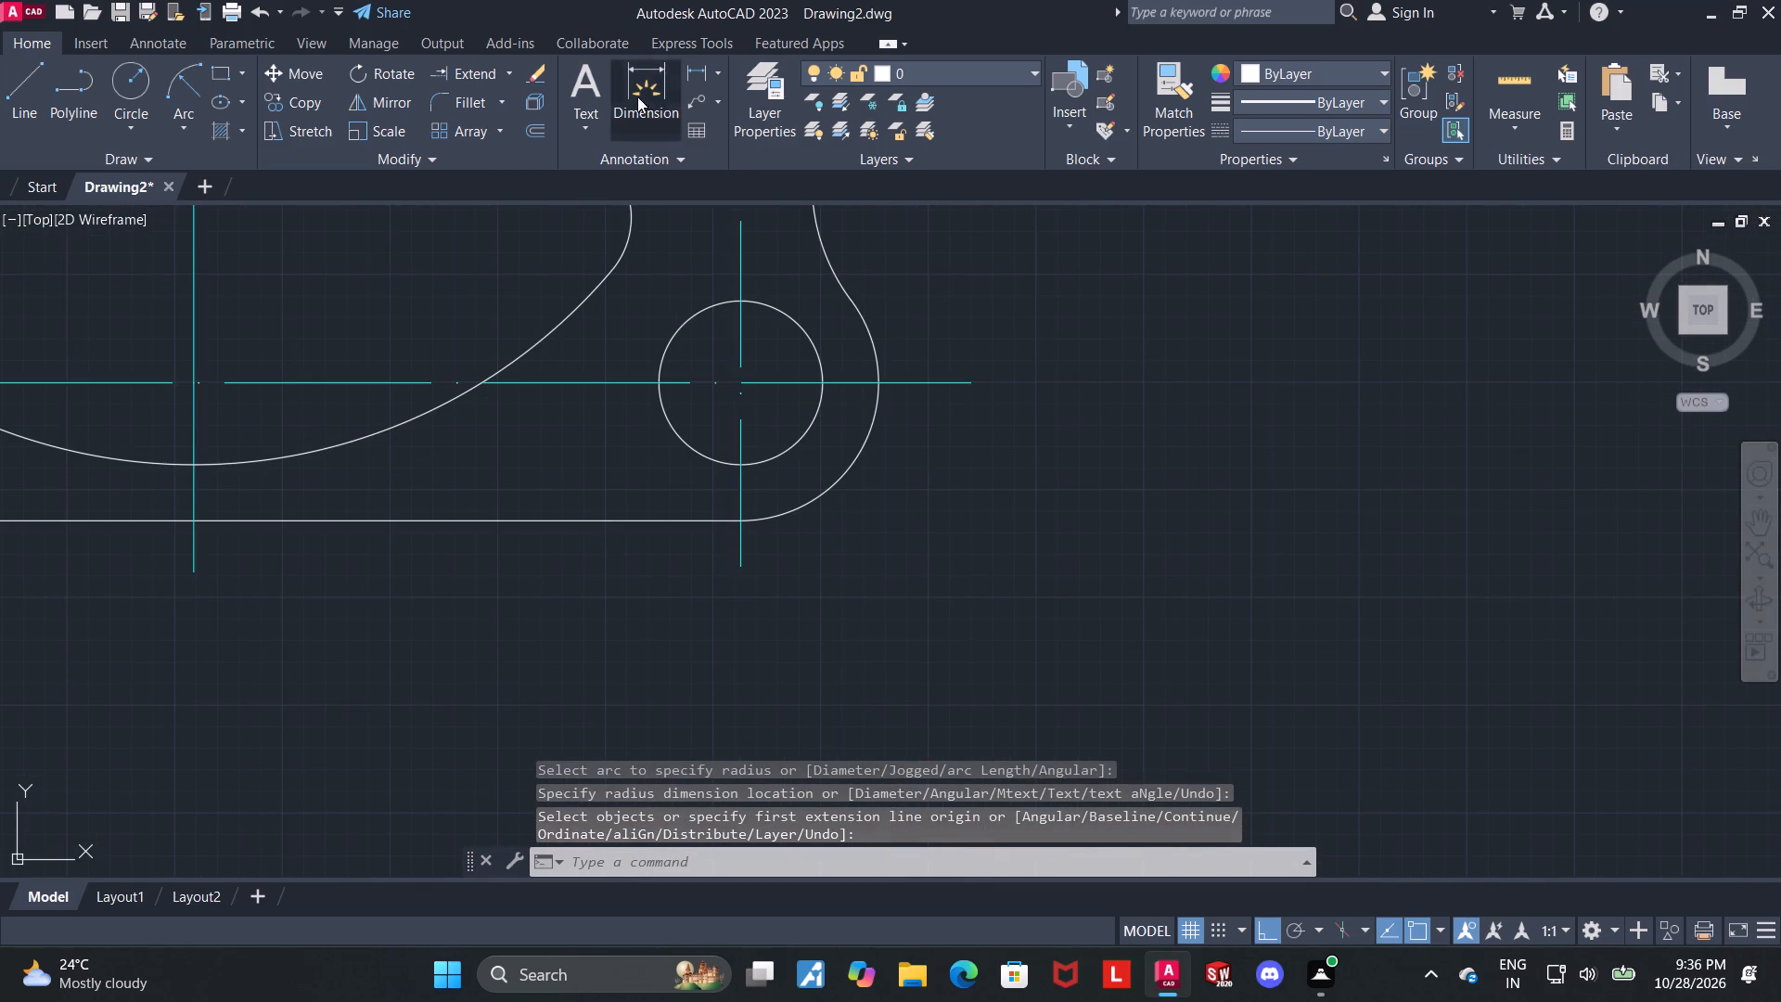
{"action": "scroll", "coordinate": [1006, 535], "scroll_direction": "up", "scroll_amount": 1}
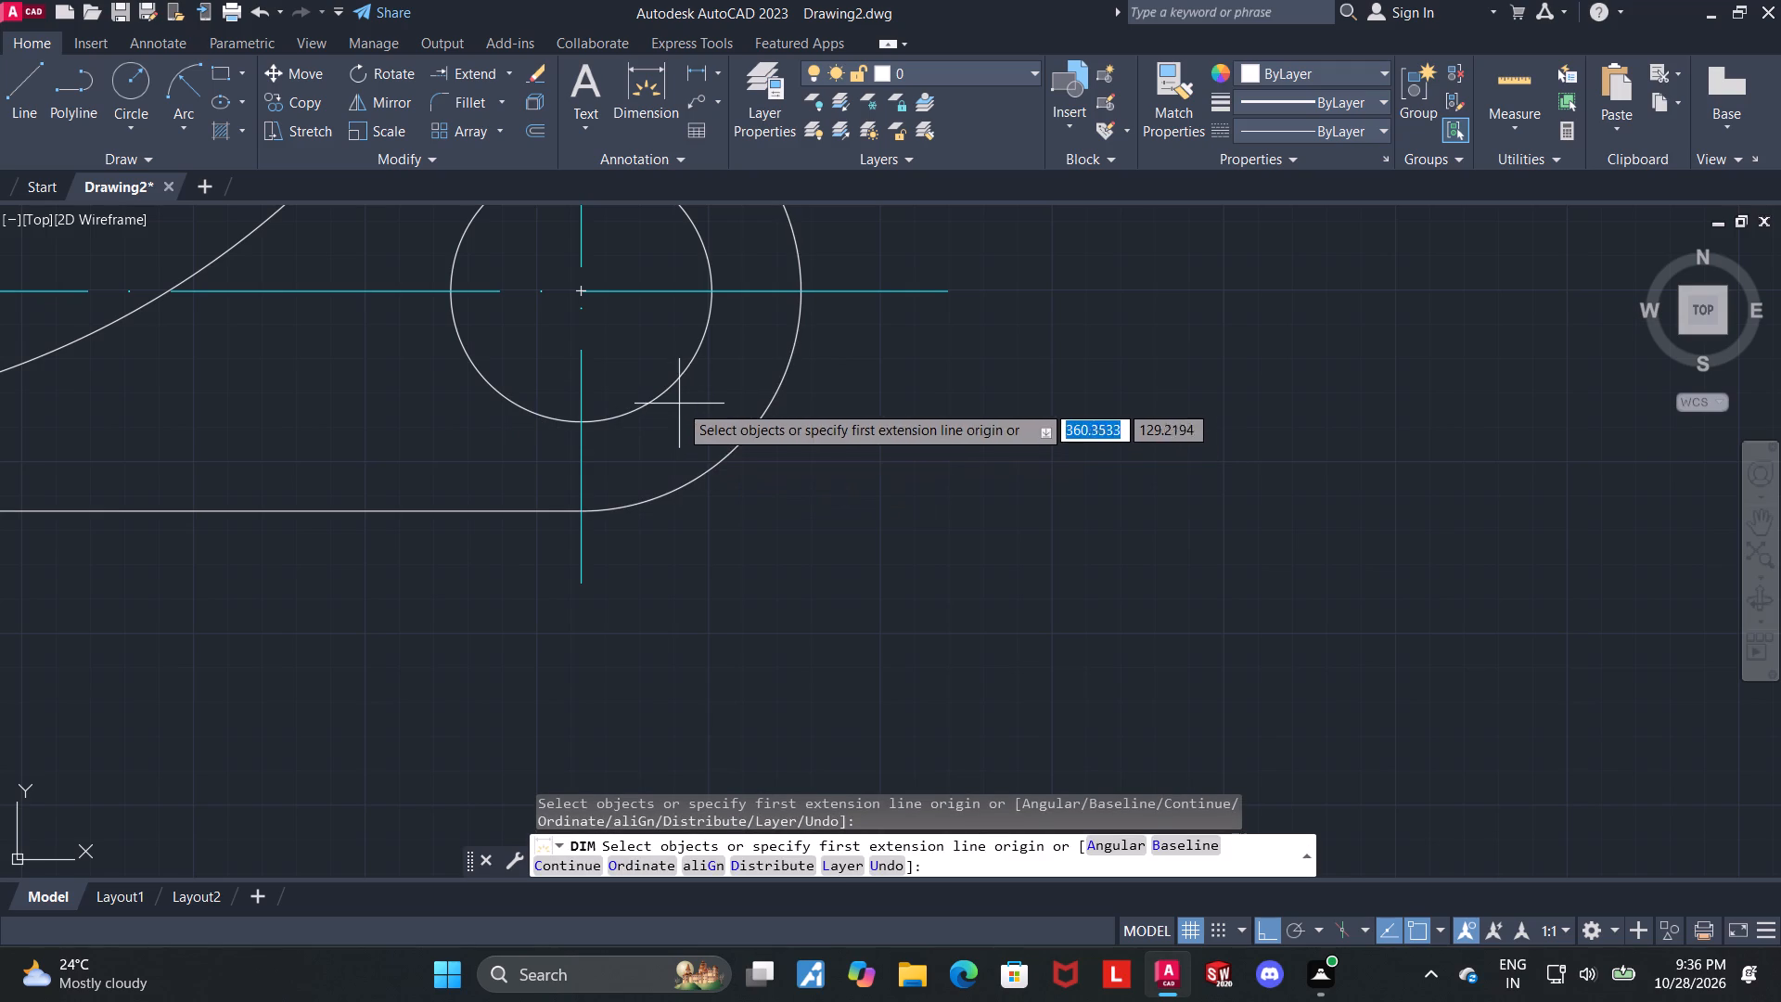
{"action": "left_click", "coordinate": [662, 395]}
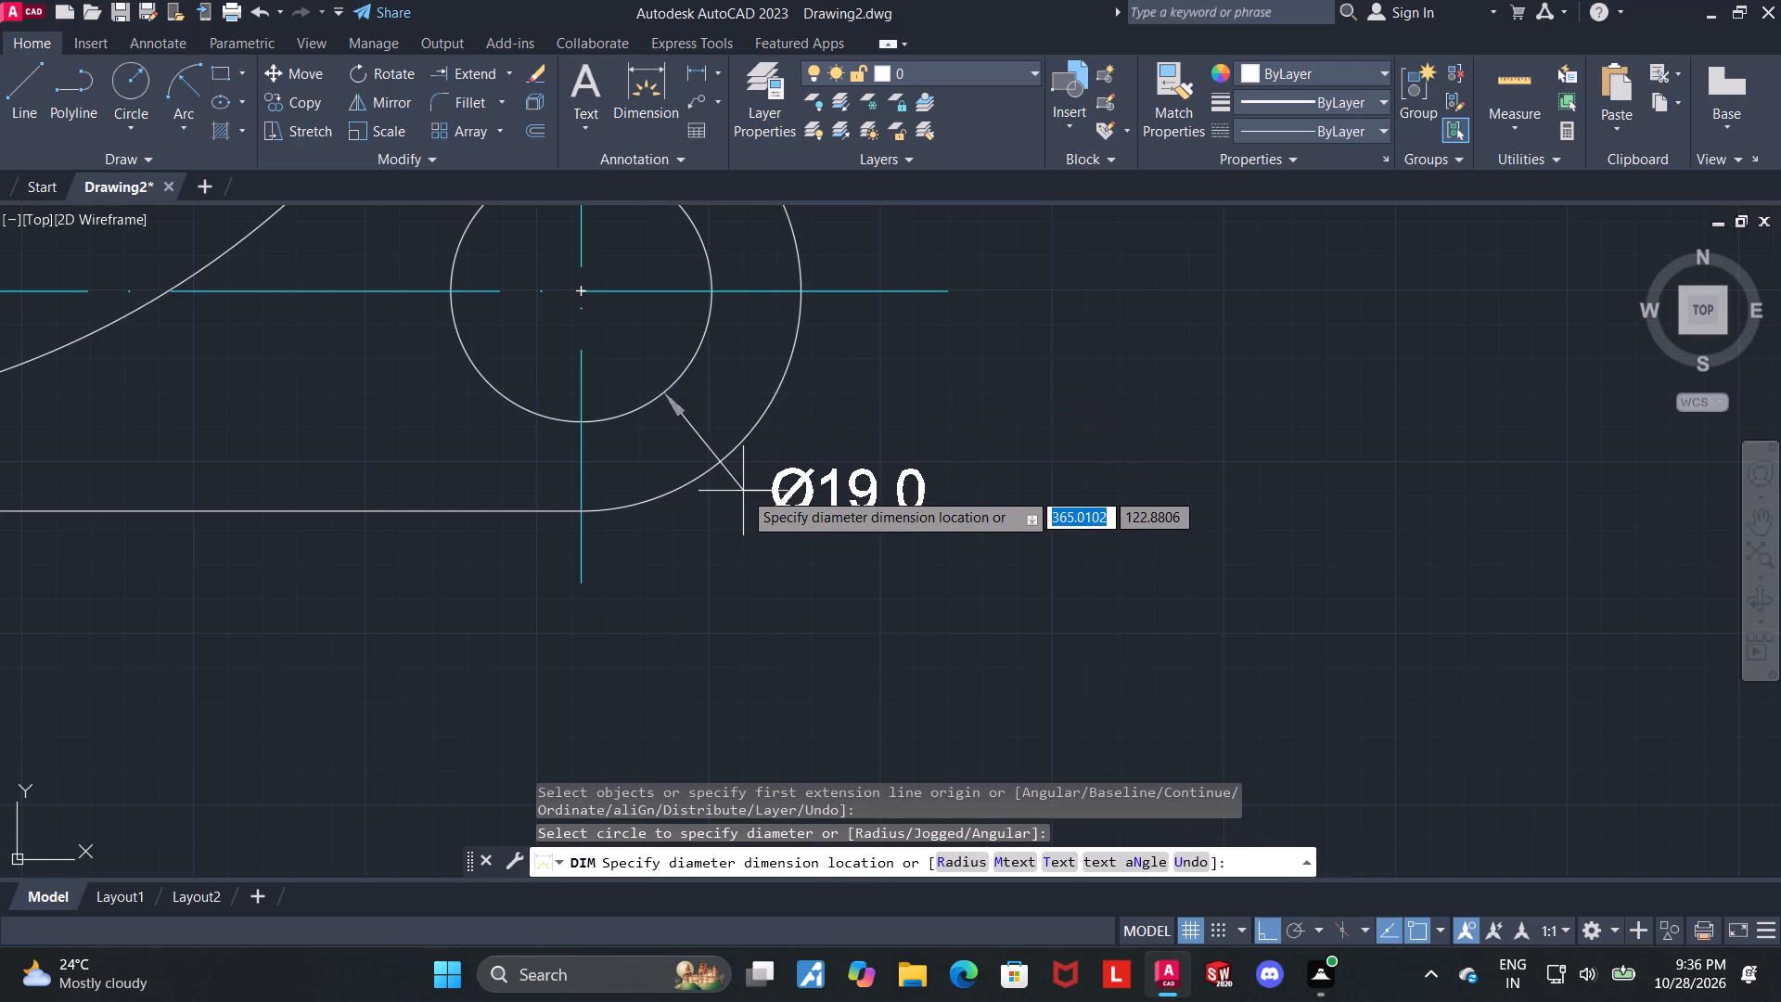
{"action": "key", "text": "r"}
{"action": "key", "text": "Return"}
{"action": "left_click", "coordinate": [806, 509]}
{"action": "key", "text": "Escape"}
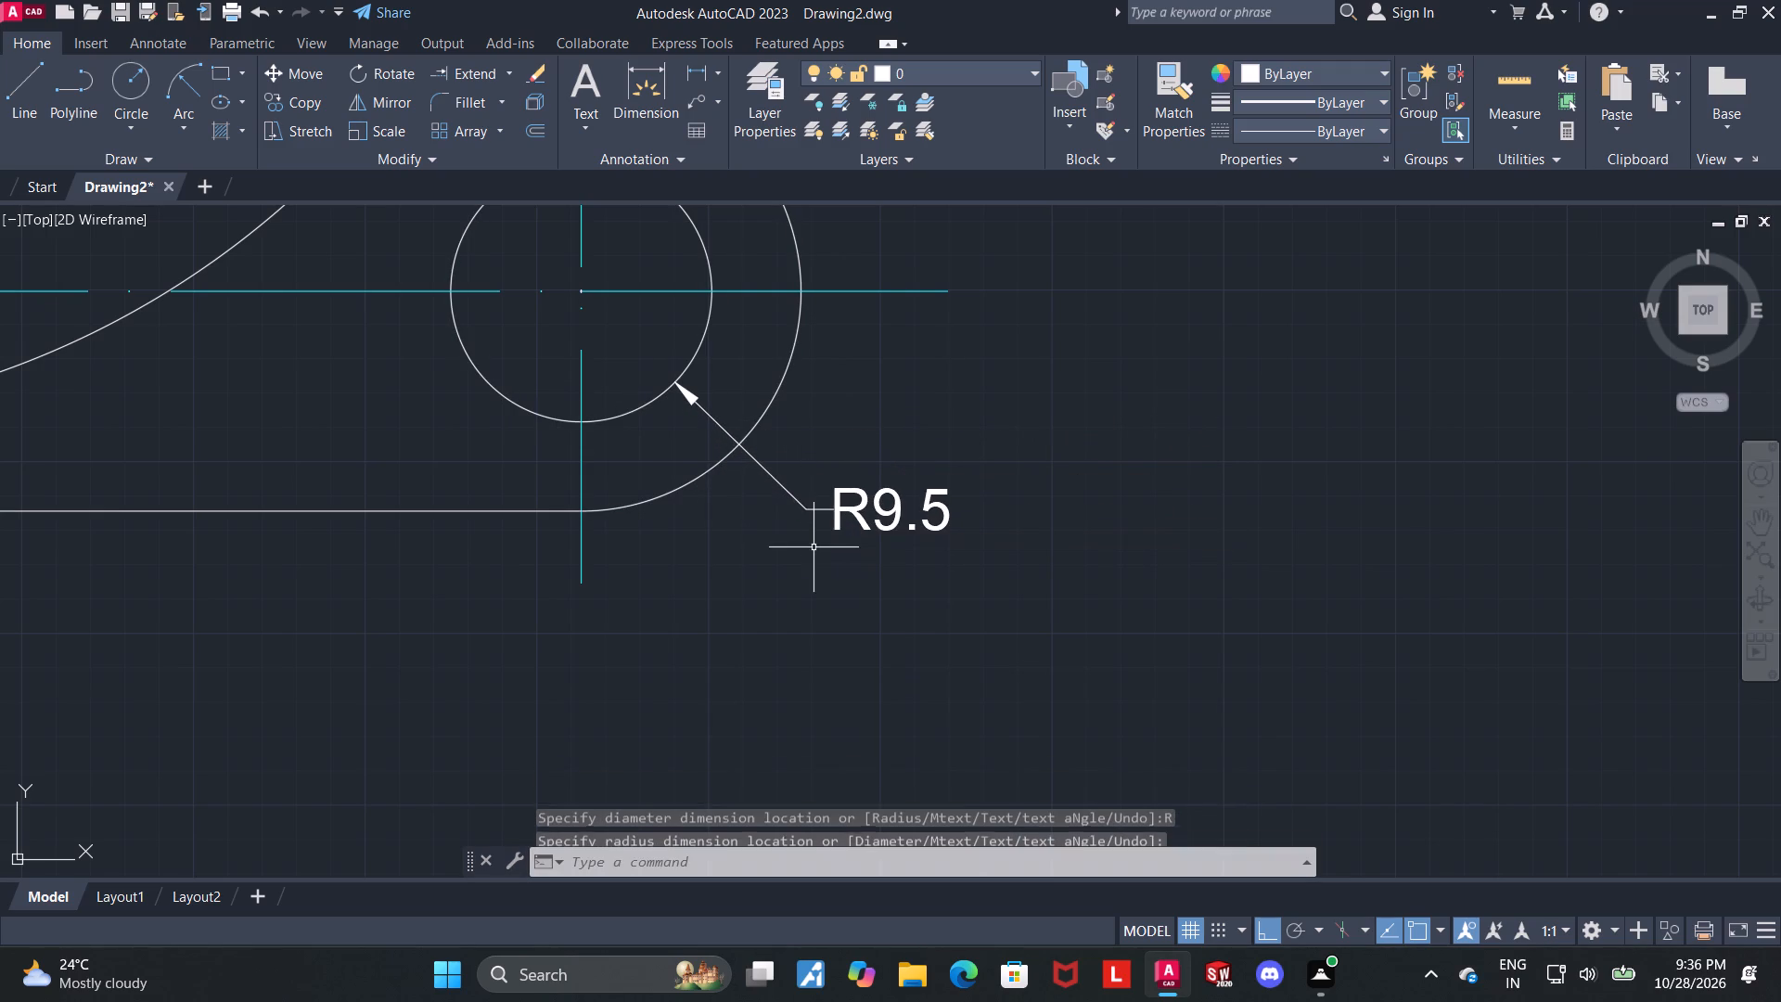
{"action": "middle_click_drag", "start_coordinate": [1086, 438], "coordinate": [1607, 487]}
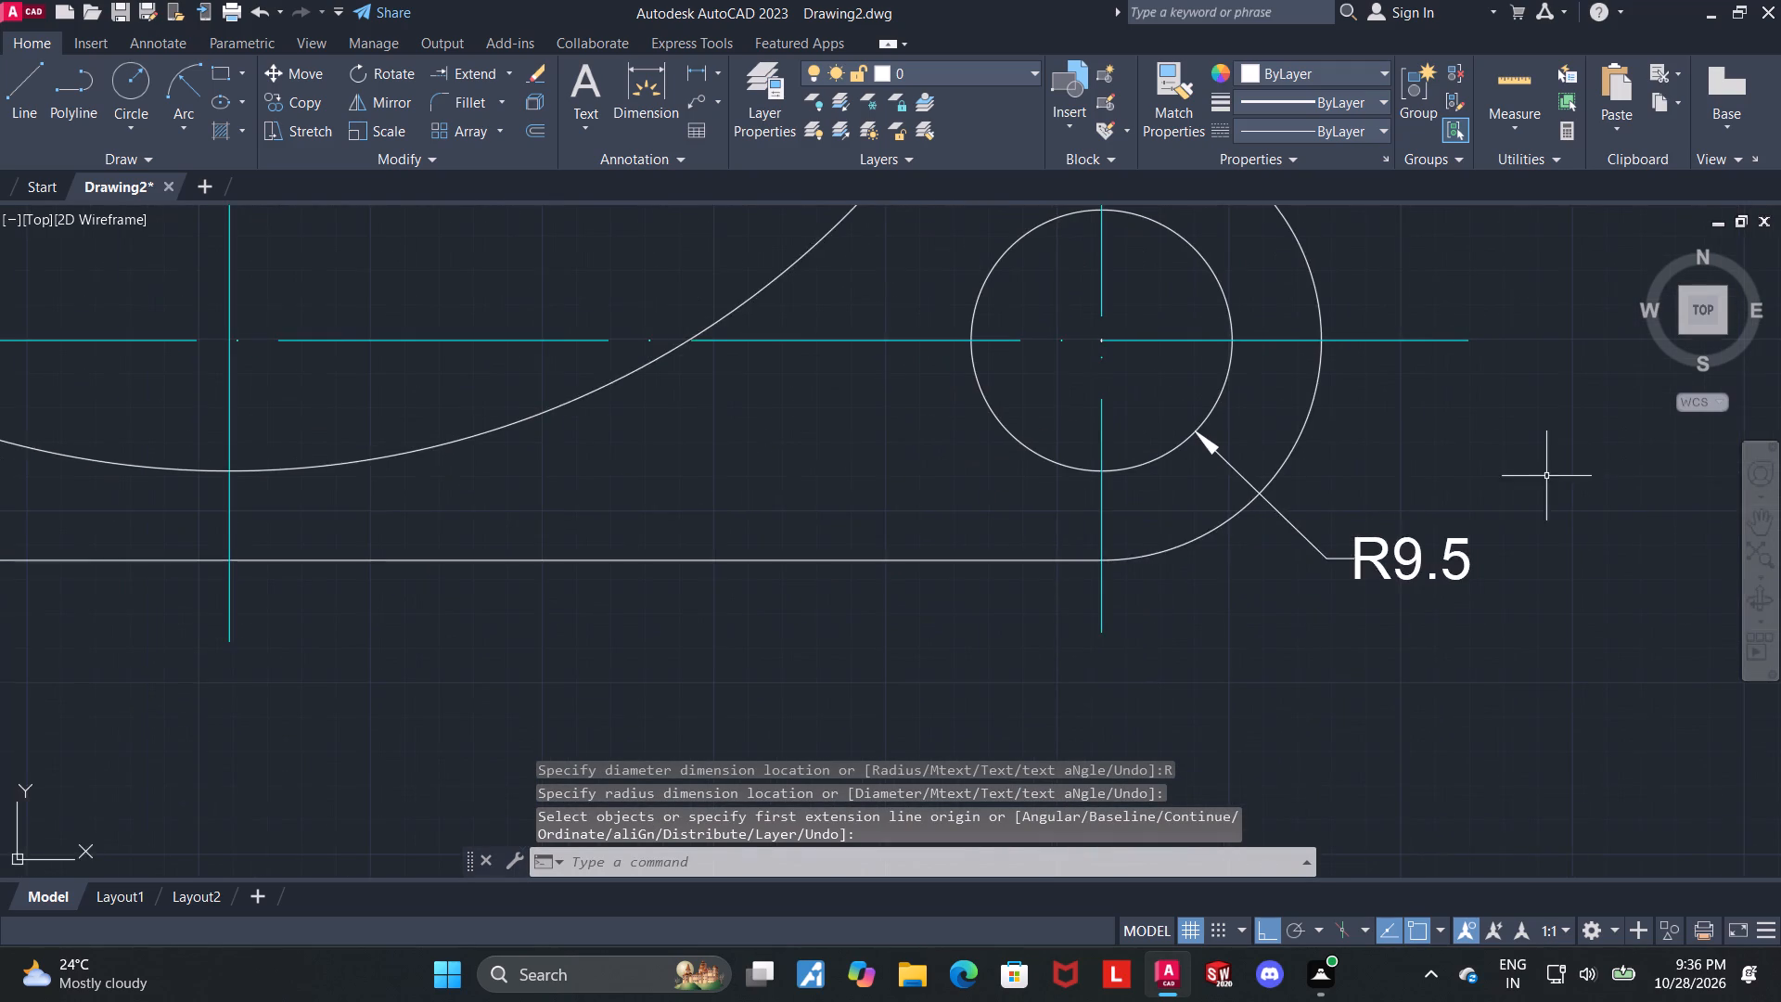
Add a radius dimension to the large lower arc of the sector cutout, placing it below the plate.
{"action": "scroll", "coordinate": [1545, 476], "scroll_direction": "down", "scroll_amount": 1}
{"action": "middle_click_drag", "start_coordinate": [1196, 510], "coordinate": [1188, 469]}
{"action": "left_click", "coordinate": [647, 79]}
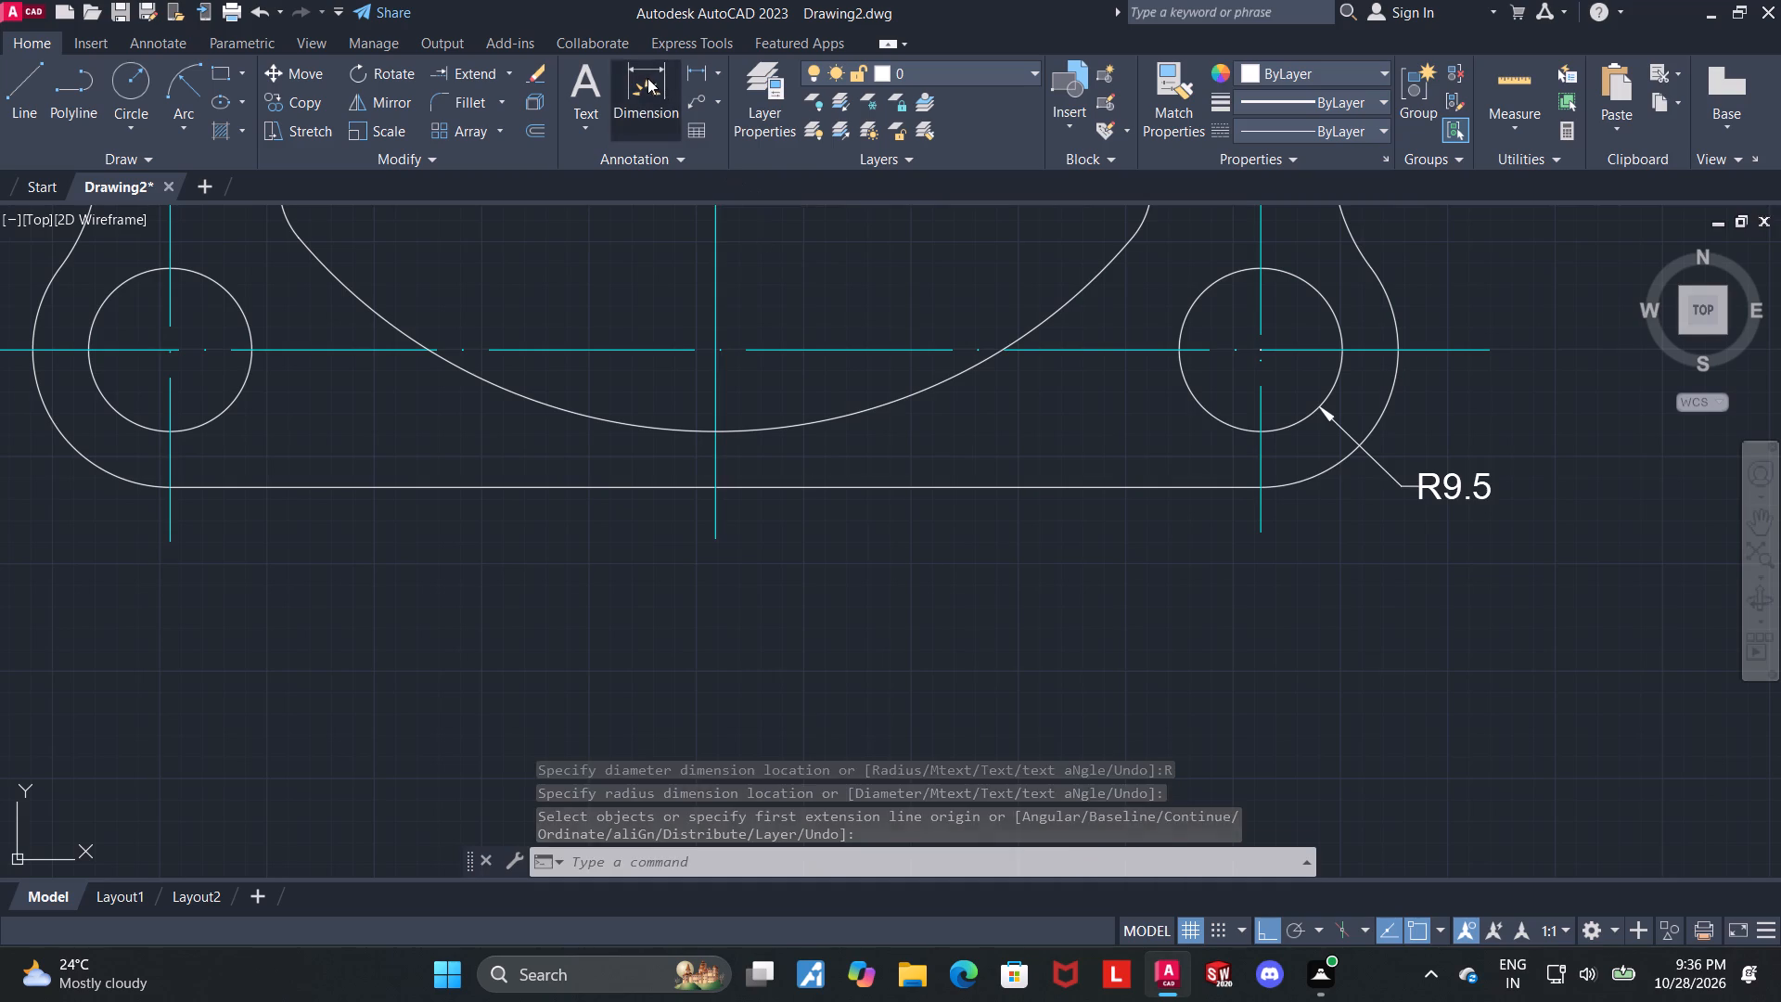
{"action": "left_click", "coordinate": [887, 405]}
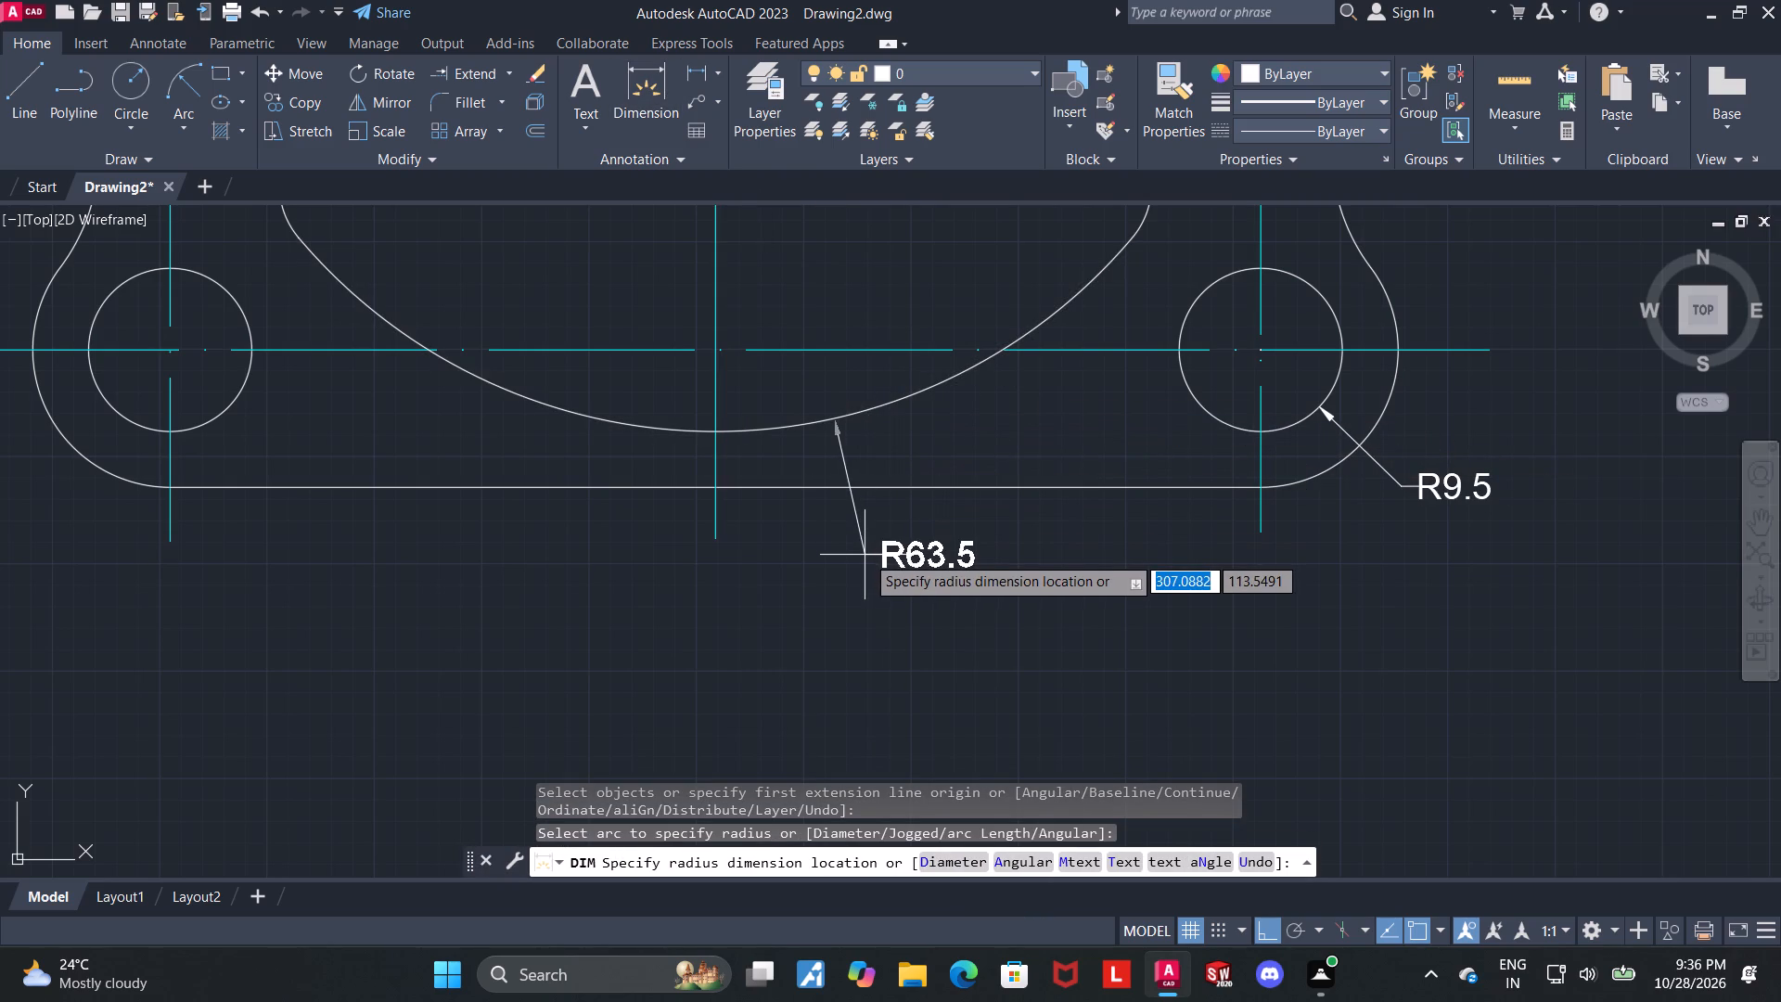
{"action": "left_click", "coordinate": [900, 582]}
{"action": "key", "text": "Escape"}
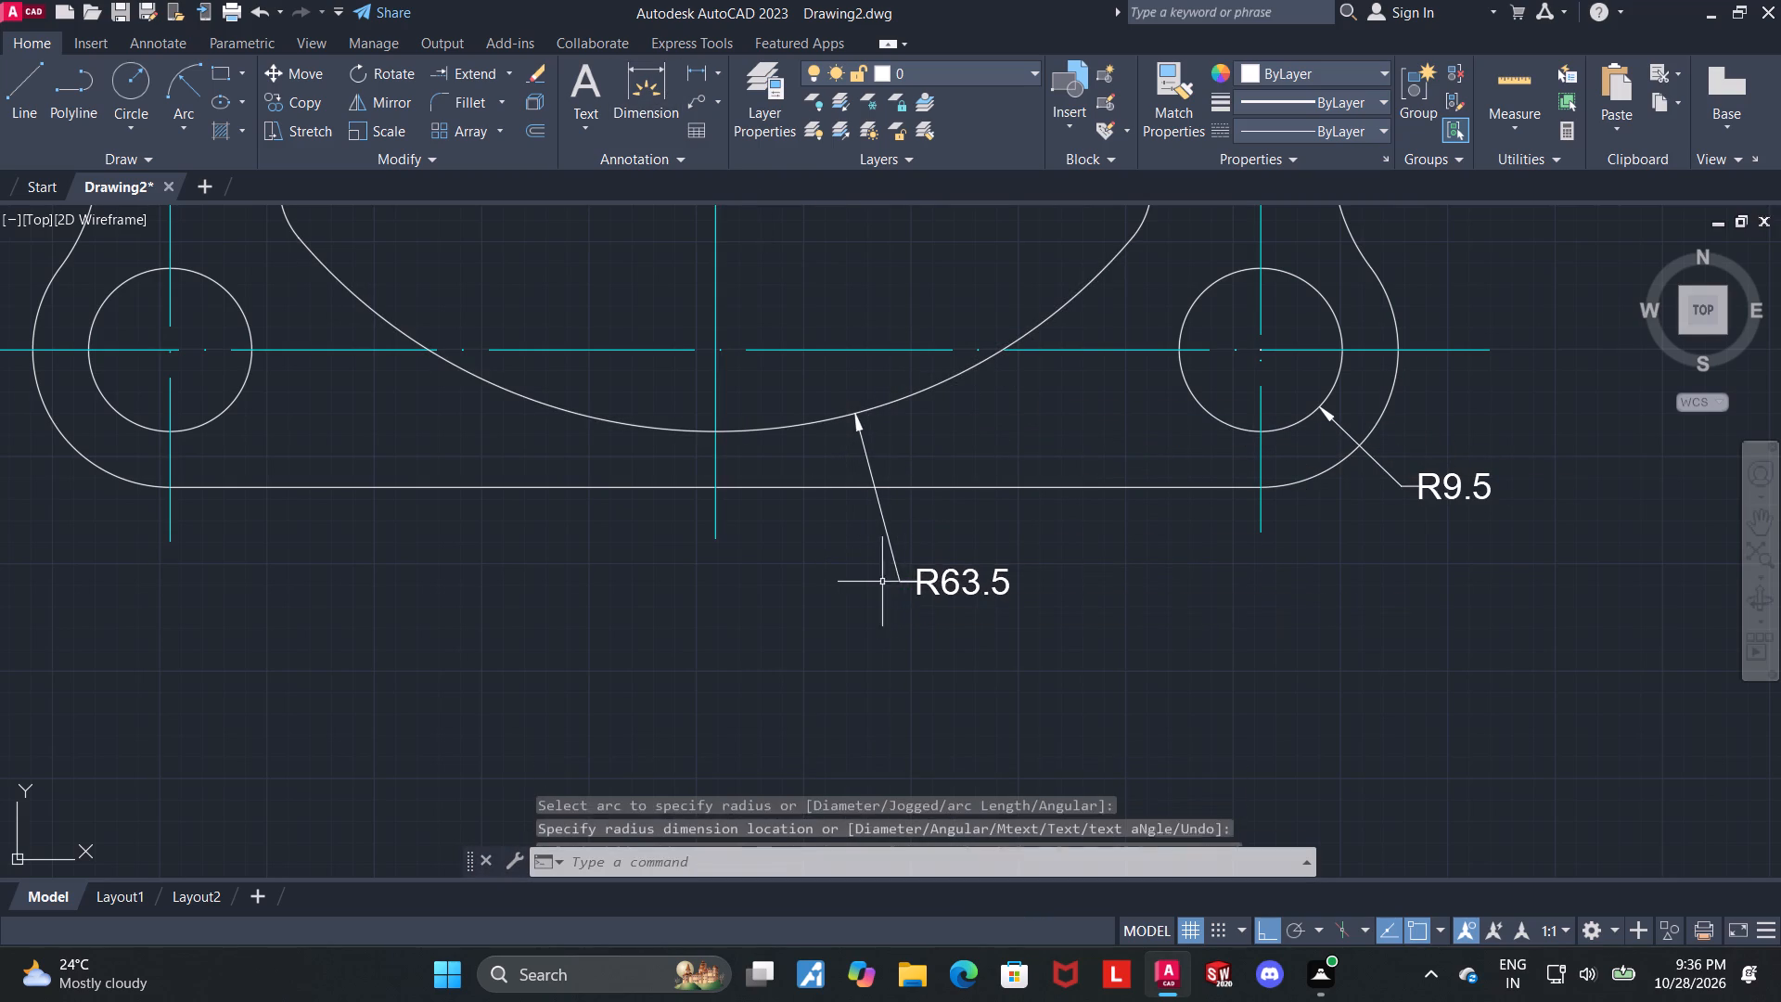
Dimension the horizontal distance between the middle and lower left bore's vertical centre lines, placing it below the plate.
{"action": "middle_click_drag", "start_coordinate": [684, 569], "coordinate": [907, 591]}
{"action": "left_click", "coordinate": [630, 87]}
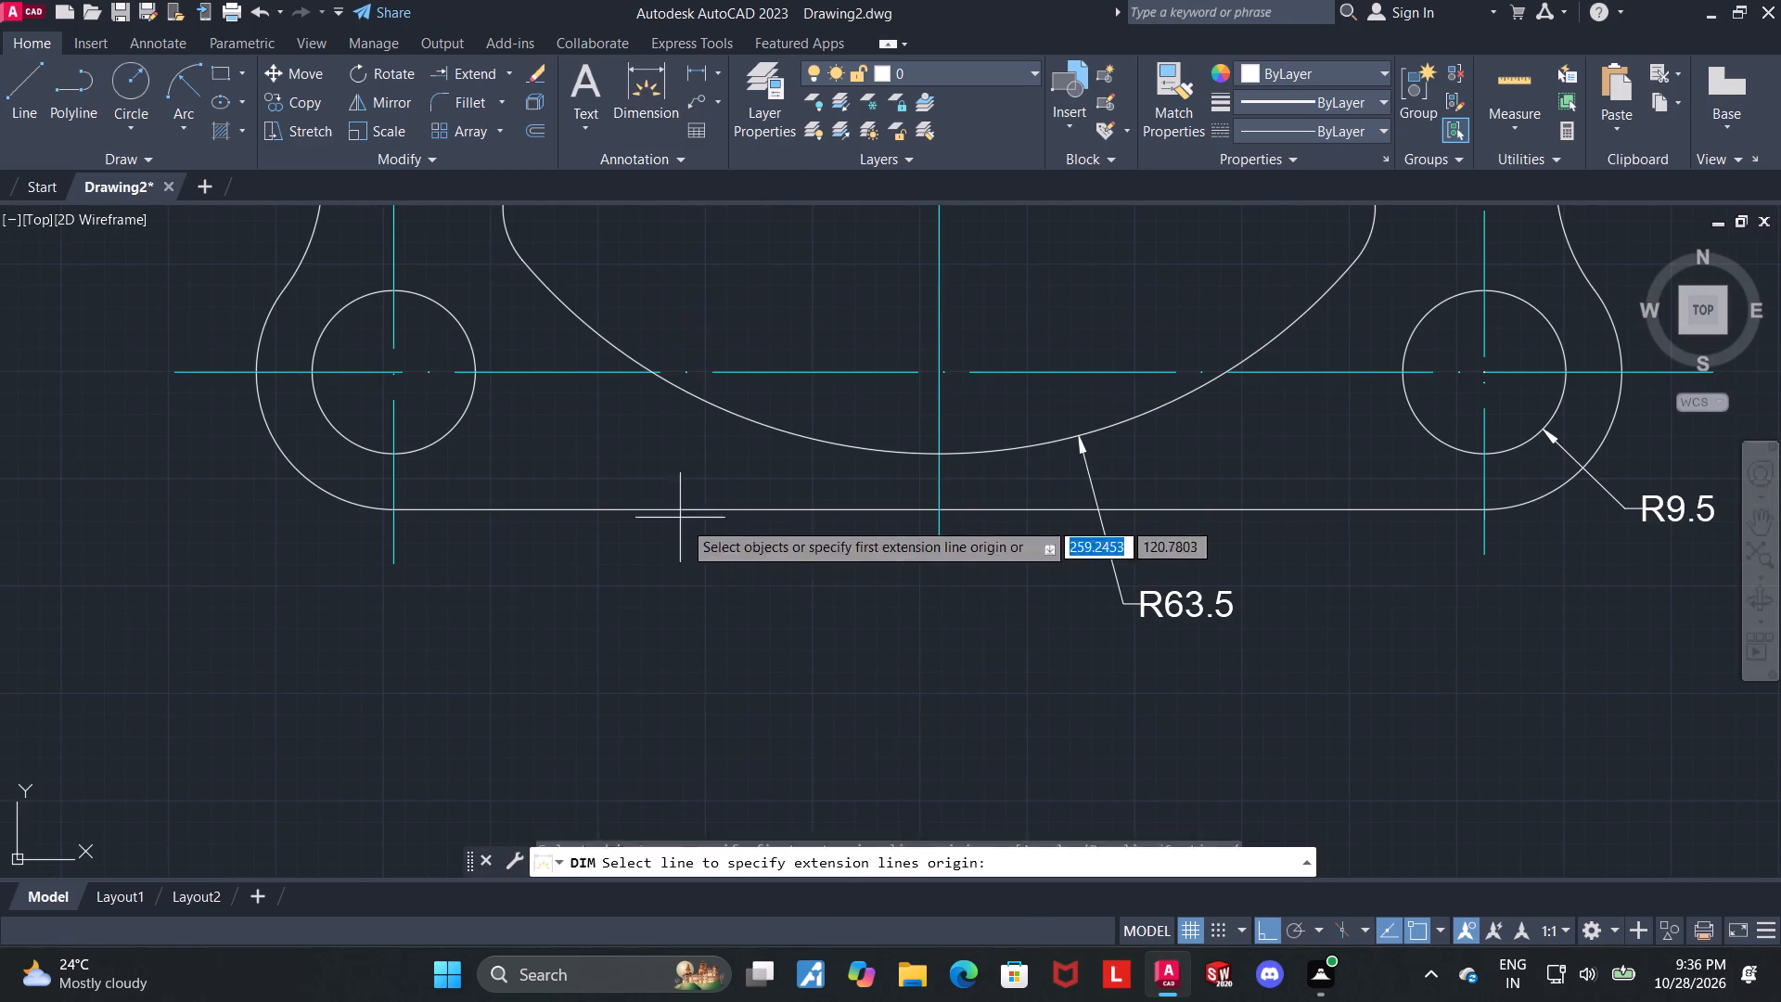
{"action": "left_click", "coordinate": [938, 560]}
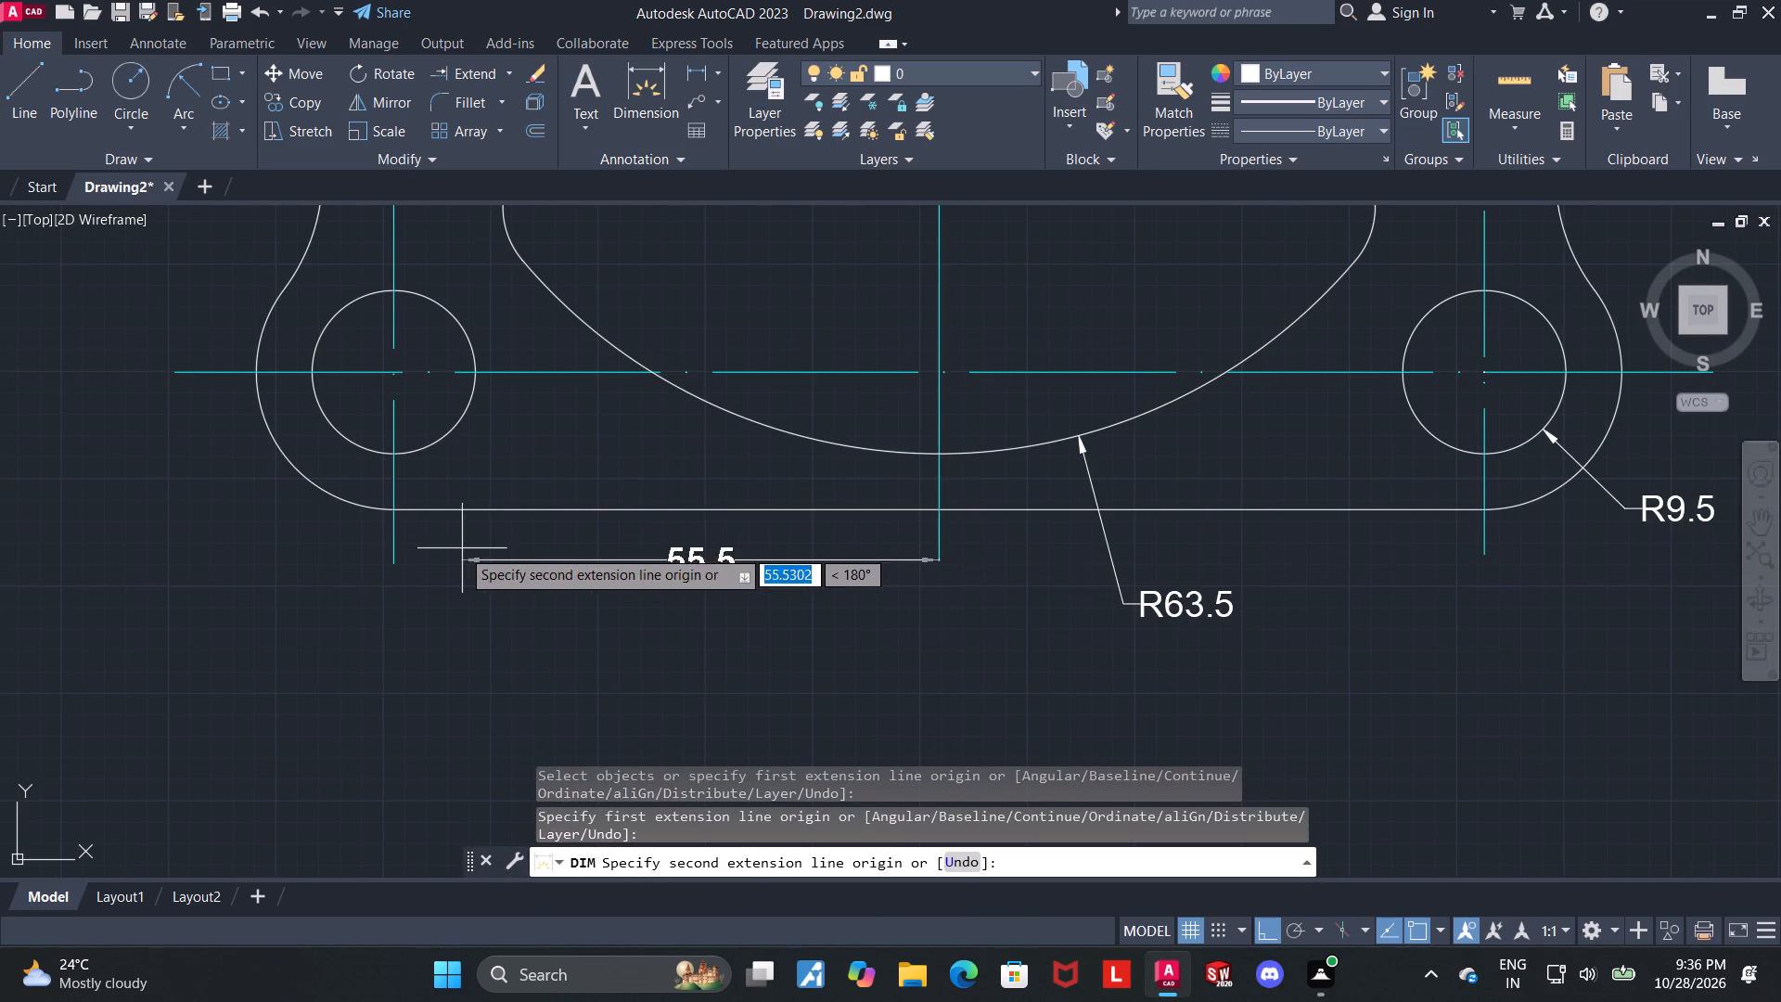
{"action": "left_click", "coordinate": [395, 559]}
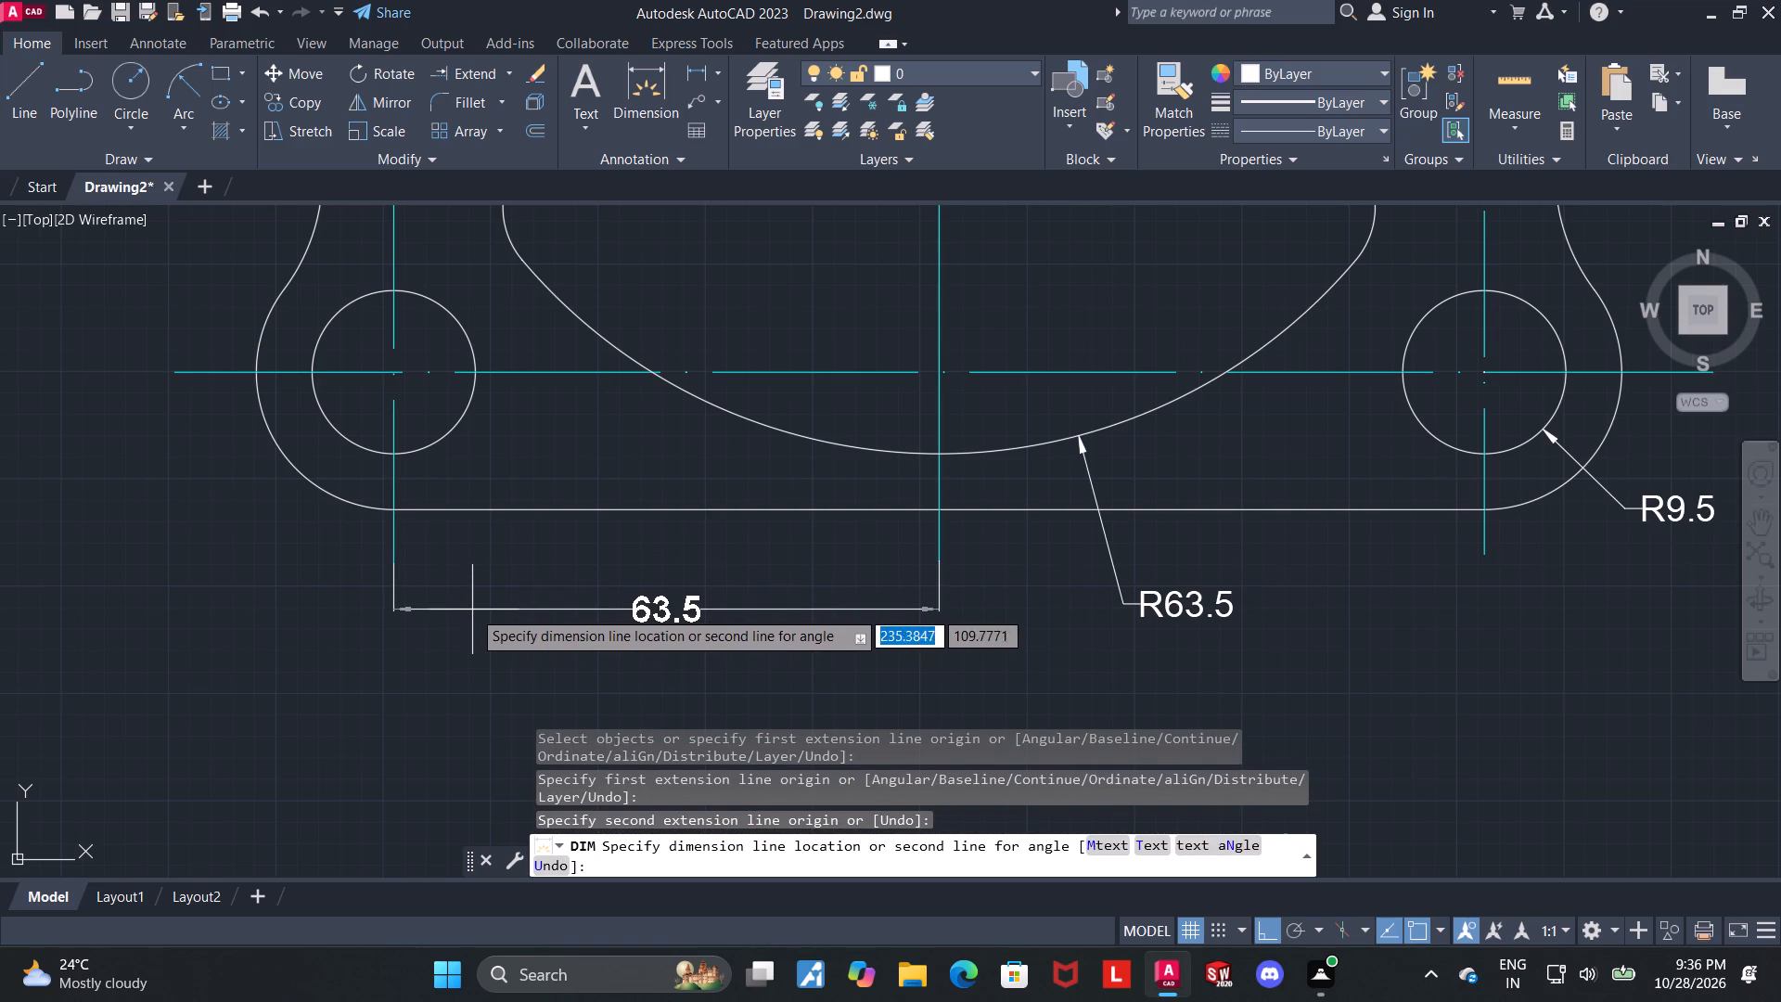
{"action": "left_click", "coordinate": [479, 600]}
{"action": "key", "text": "Escape"}
Add an angular dimension between the cutout's left sloping edge and the vertical centre line, placing it inside the cutout.
{"action": "scroll", "coordinate": [810, 584], "scroll_direction": "down", "scroll_amount": 1}
{"action": "middle_click_drag", "start_coordinate": [919, 360], "coordinate": [918, 458]}
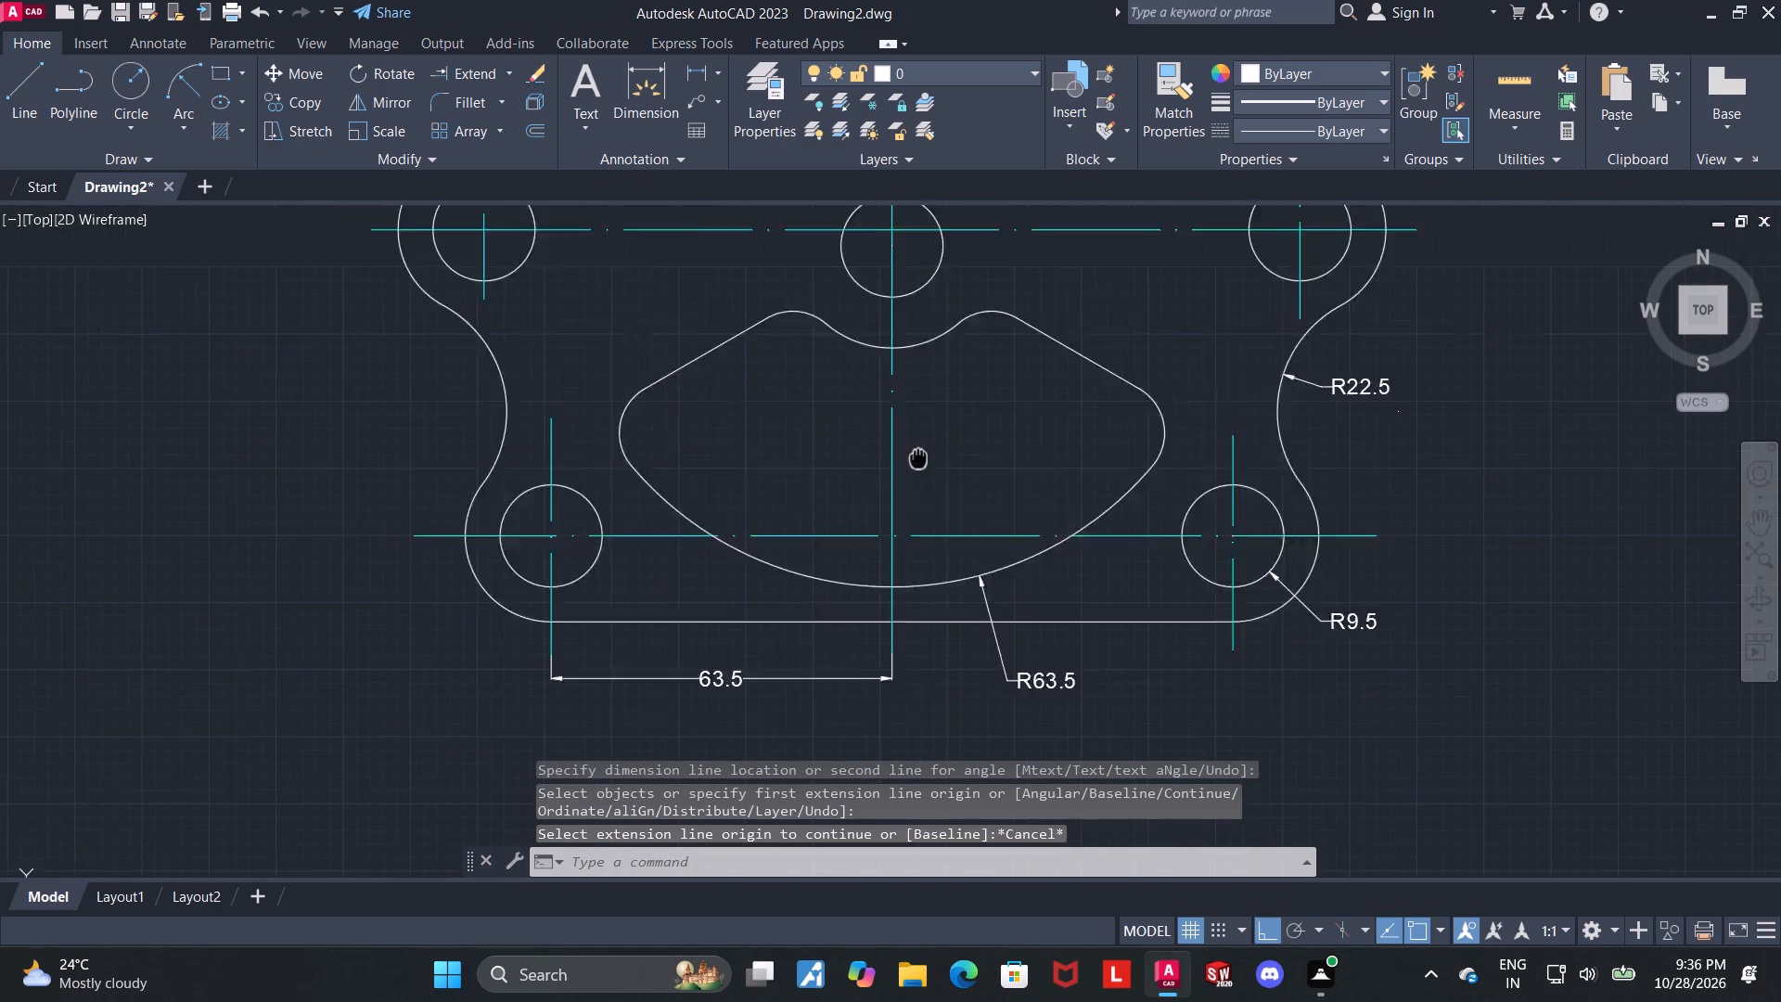
{"action": "middle_click_drag", "start_coordinate": [918, 458], "coordinate": [913, 506]}
{"action": "scroll", "coordinate": [910, 500], "scroll_direction": "up", "scroll_amount": 2}
{"action": "left_click", "coordinate": [647, 81]}
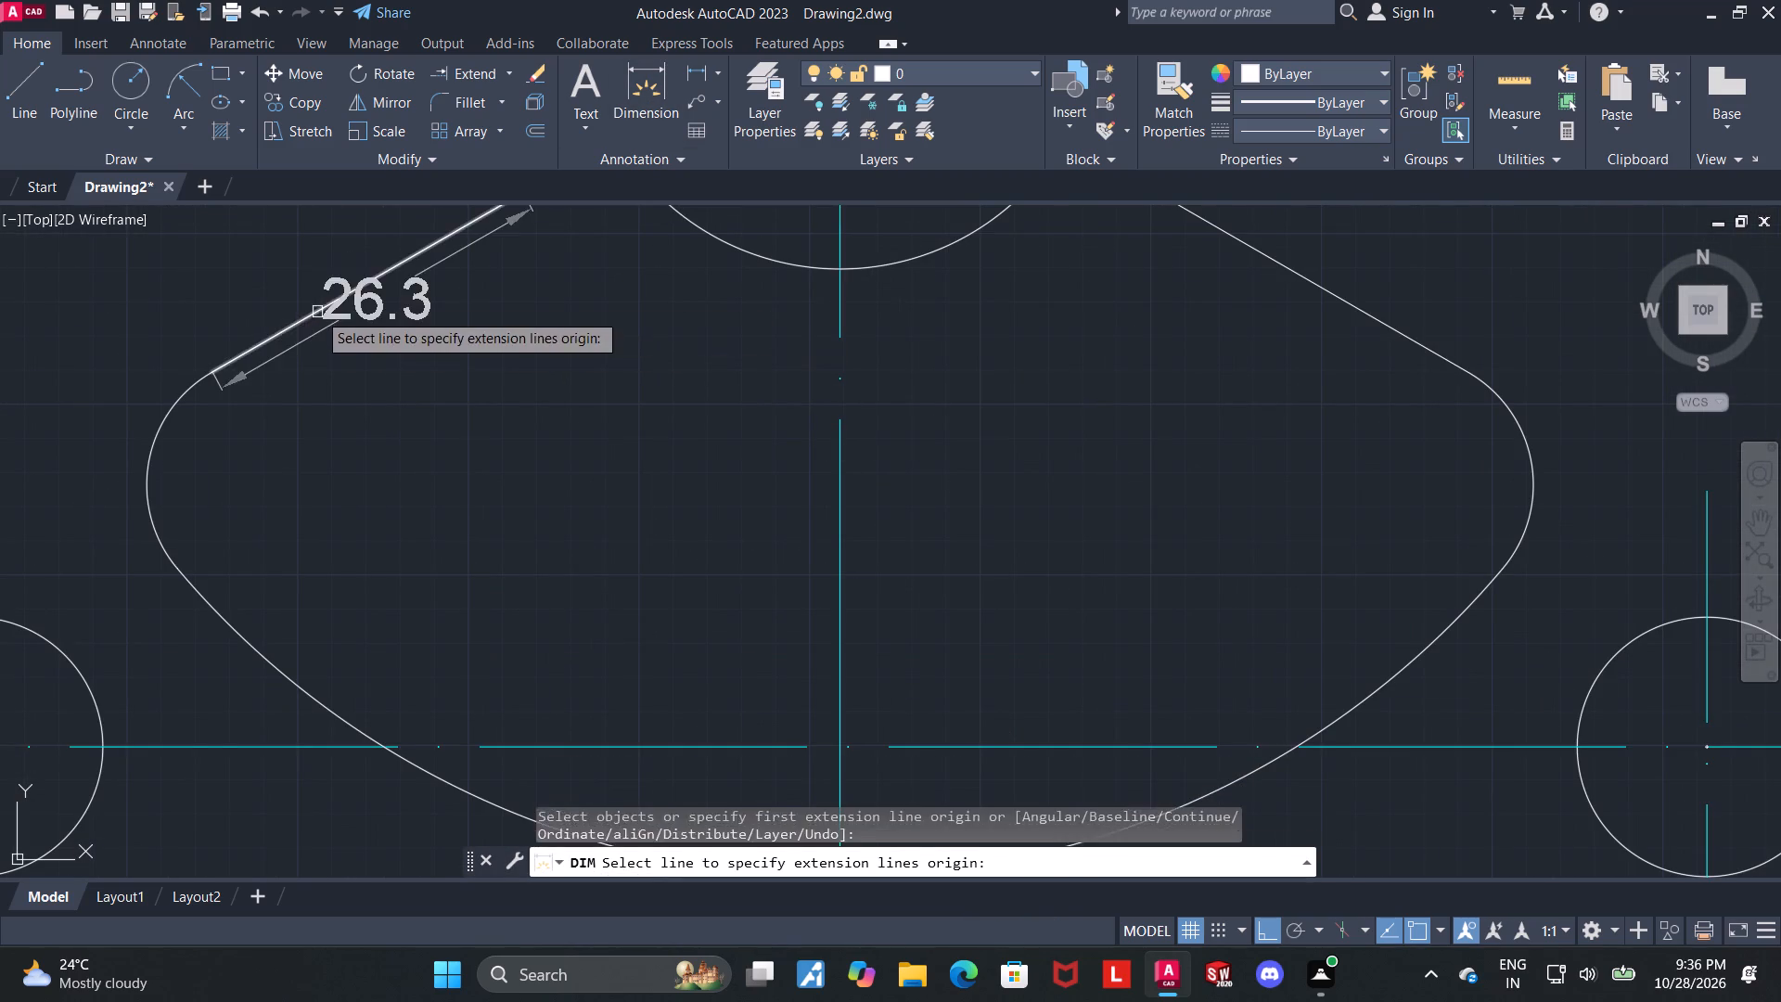
{"action": "left_click", "coordinate": [317, 312]}
{"action": "left_click", "coordinate": [841, 509]}
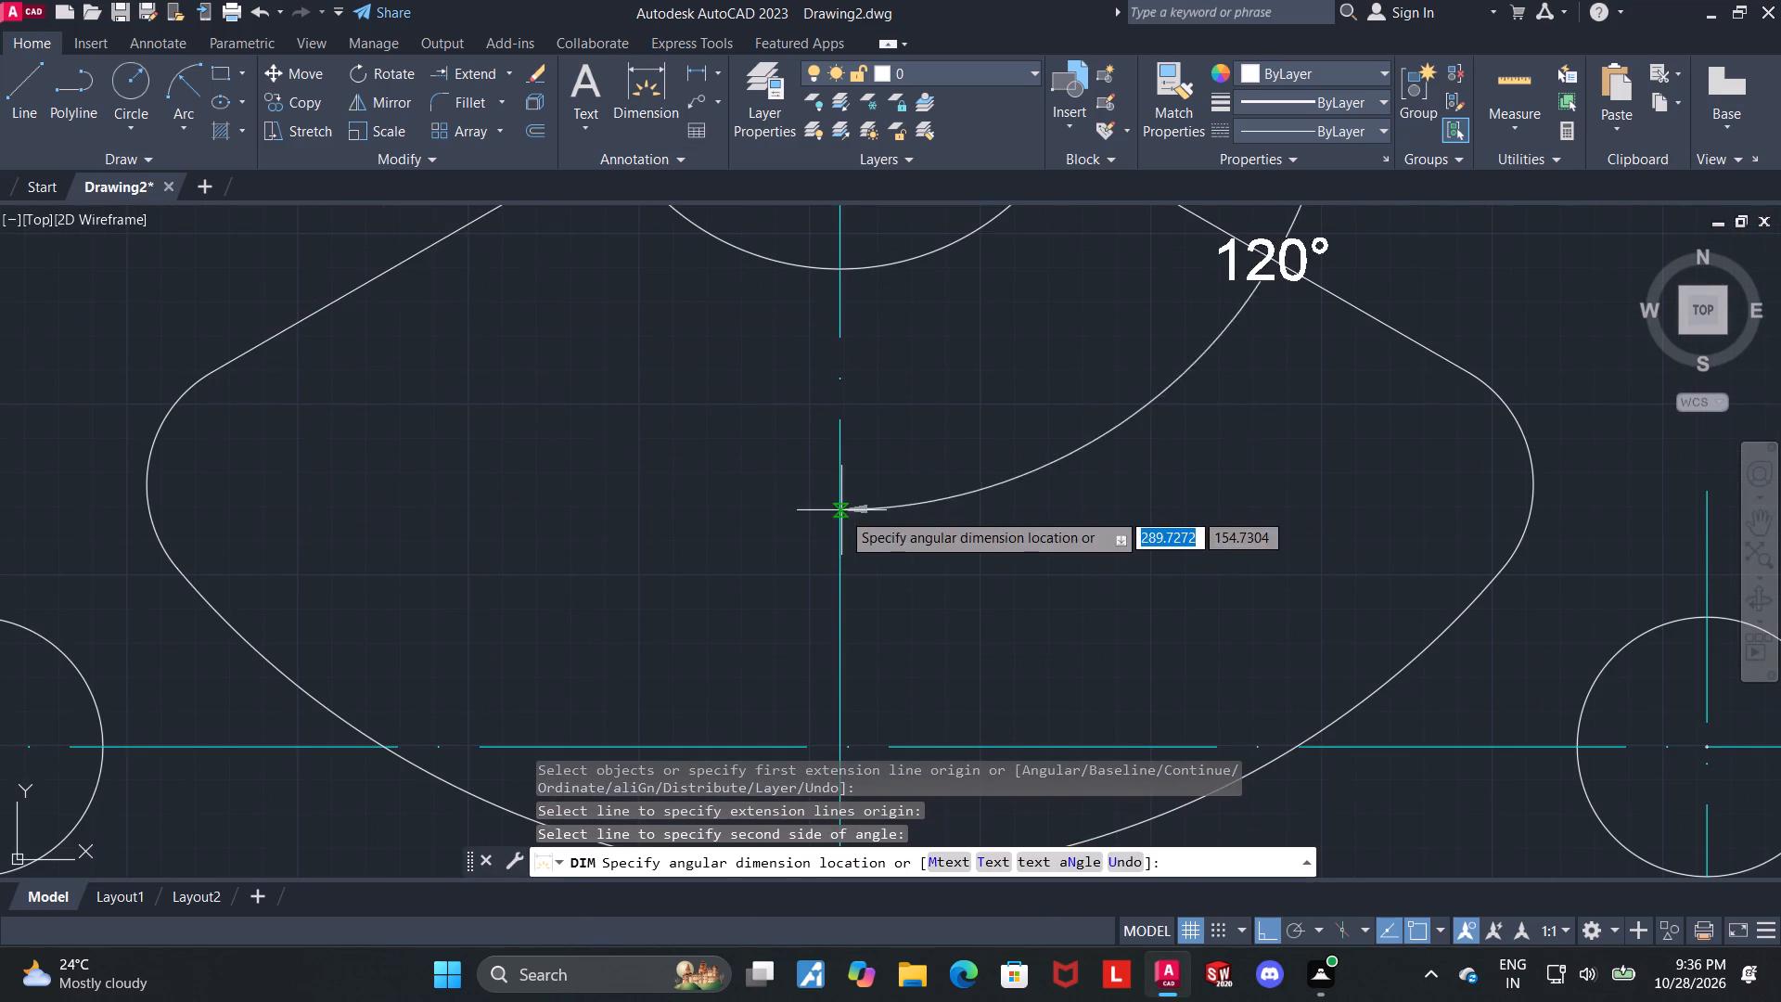
{"action": "left_click", "coordinate": [657, 546]}
{"action": "key", "text": "Escape"}
Add a radius dimension to the cutout's upper concave arc beneath the middle bore, placing the text inside the cutout.
{"action": "scroll", "coordinate": [1025, 519], "scroll_direction": "down", "scroll_amount": 2}
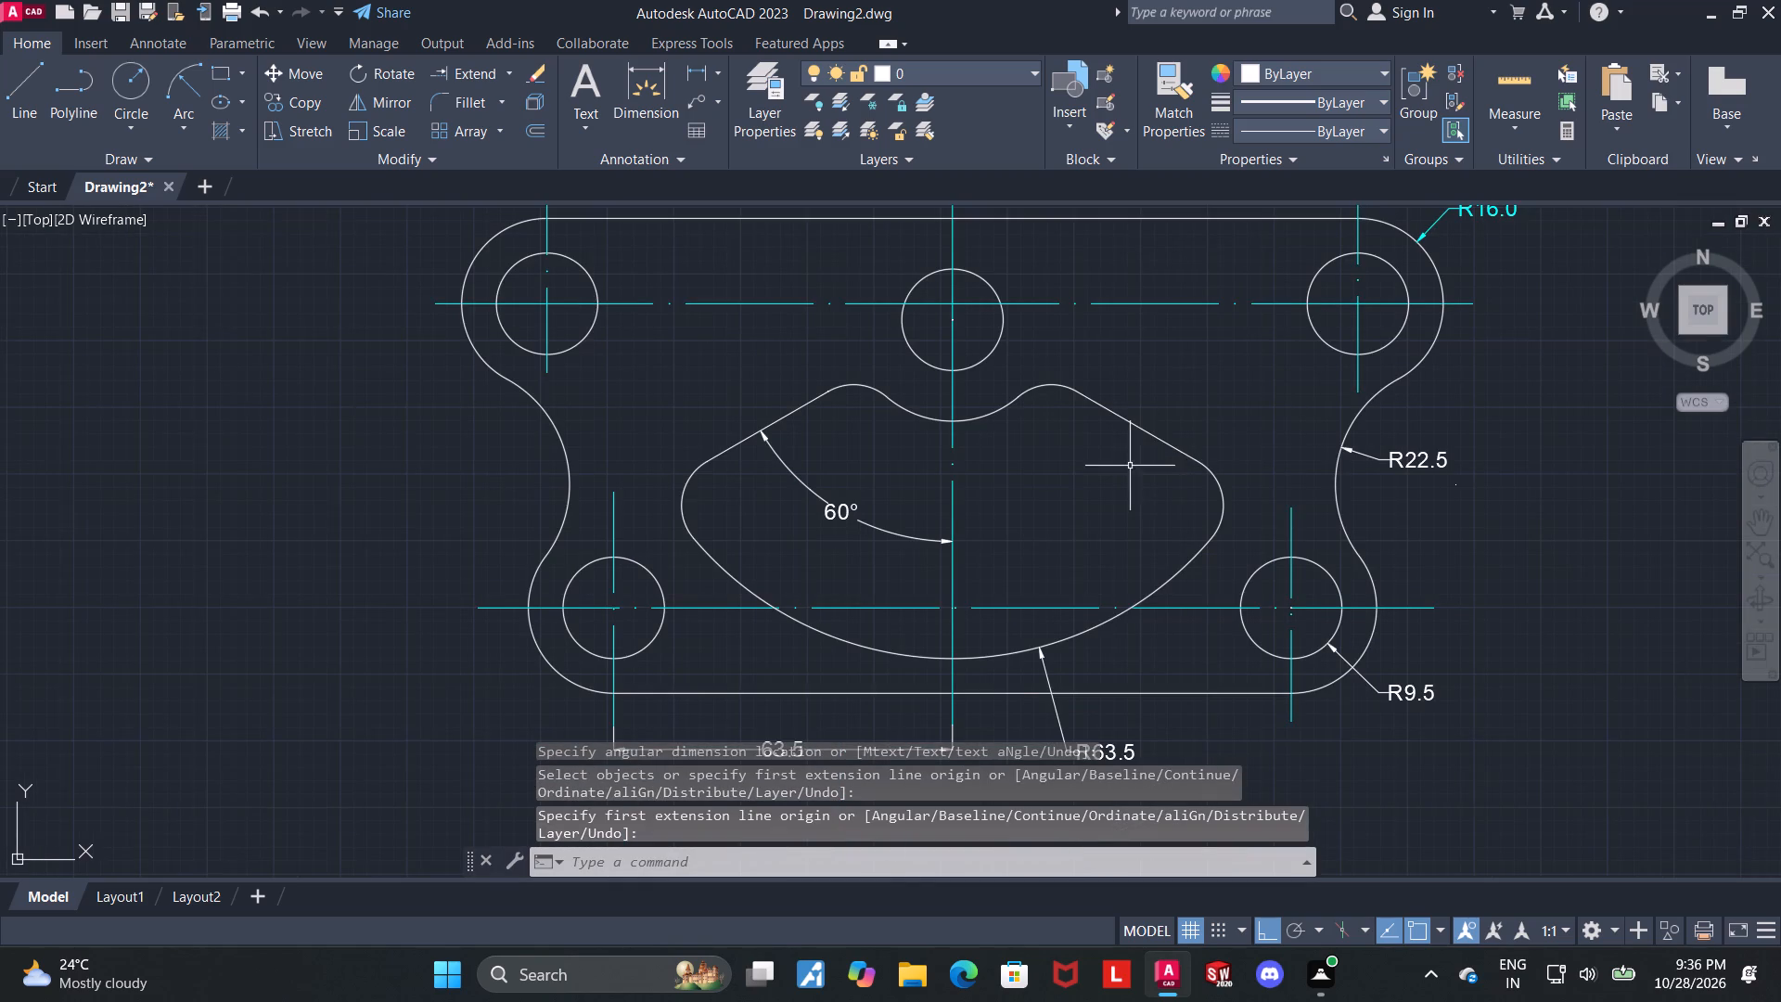
{"action": "middle_click_drag", "start_coordinate": [1126, 468], "coordinate": [1081, 474]}
{"action": "scroll", "coordinate": [1103, 417], "scroll_direction": "up", "scroll_amount": 2}
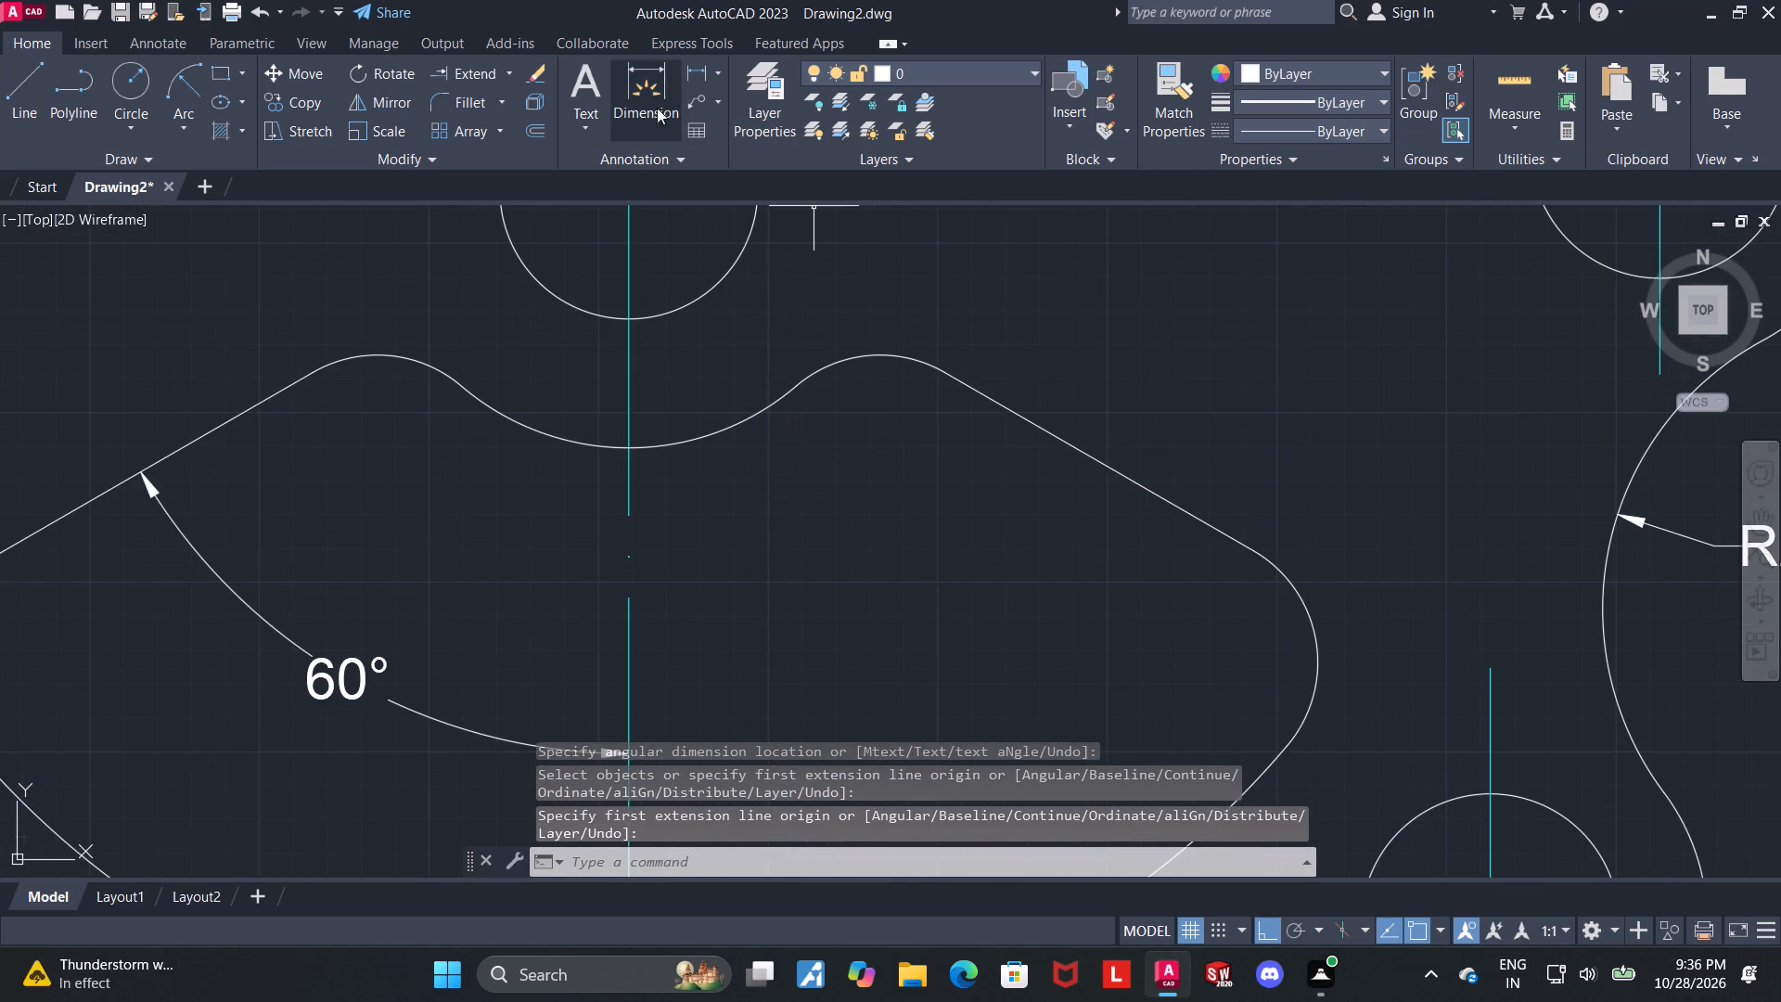
{"action": "left_click", "coordinate": [628, 83]}
{"action": "left_click", "coordinate": [723, 425]}
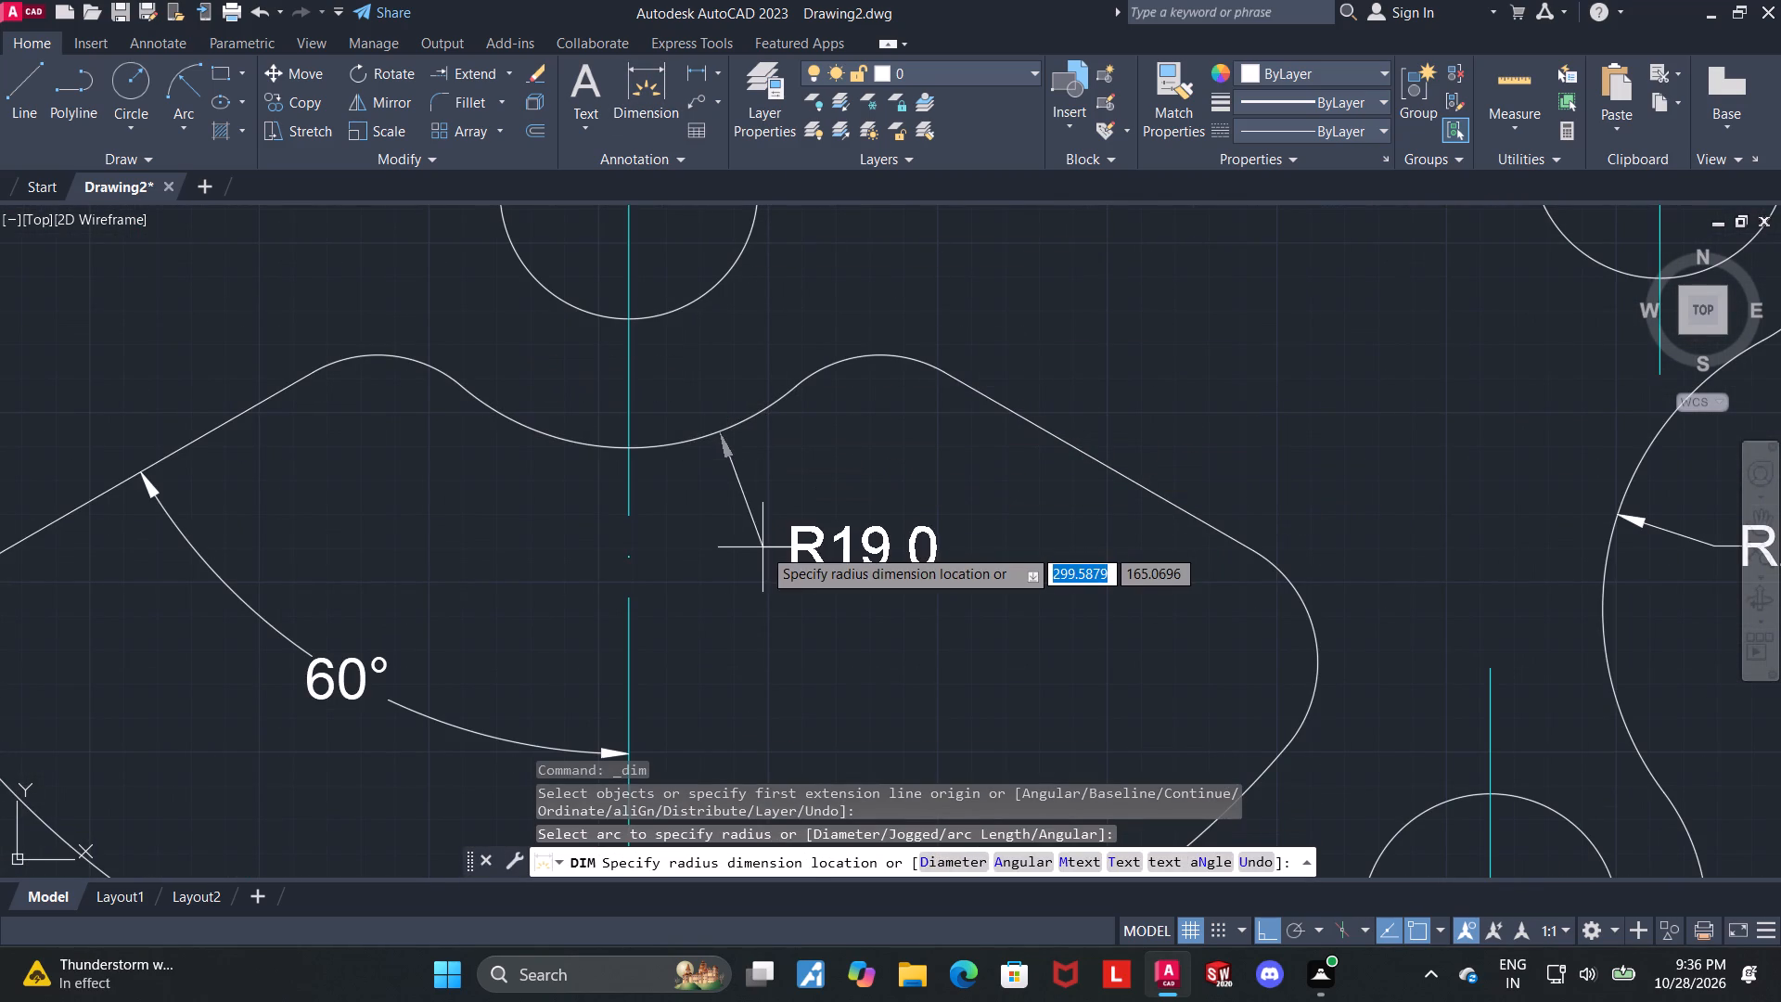
{"action": "left_click", "coordinate": [762, 547]}
{"action": "key", "text": "Escape"}
Add a radius dimension to the cutout's upper fillet right of the centre line, placing the text above the cutout.
{"action": "middle_click_drag", "start_coordinate": [1055, 452], "coordinate": [984, 576]}
{"action": "left_click", "coordinate": [635, 86]}
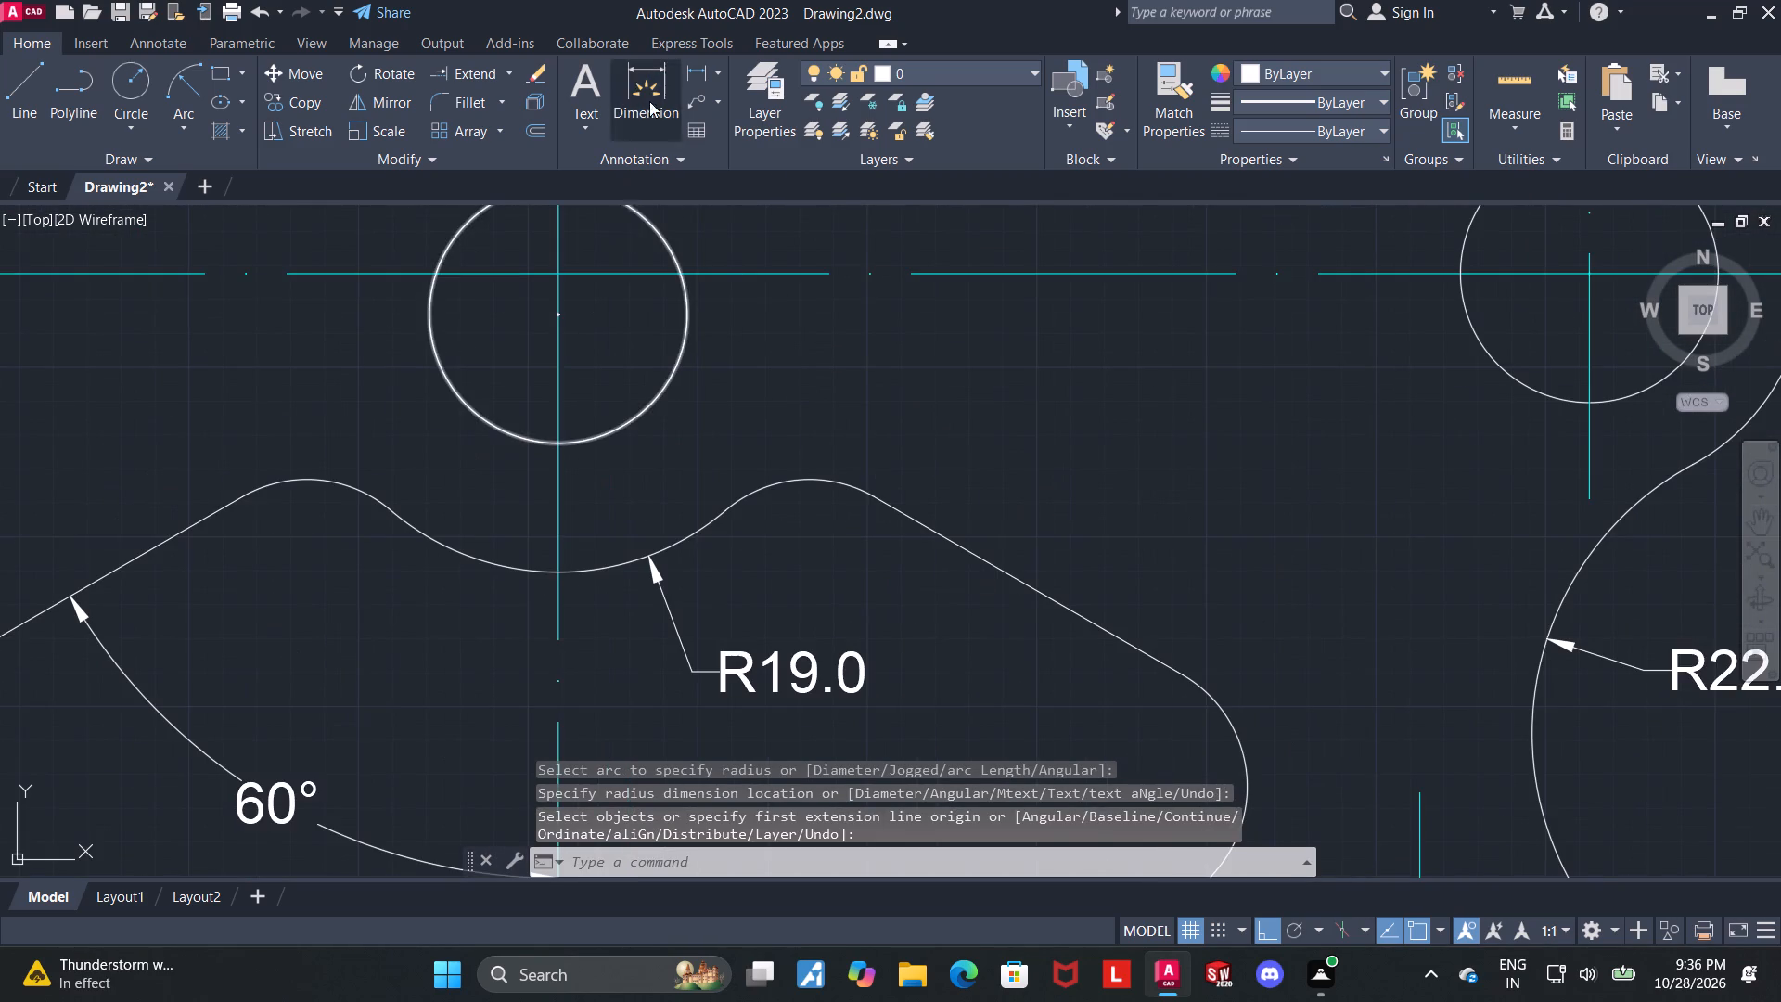
{"action": "left_click", "coordinate": [832, 483]}
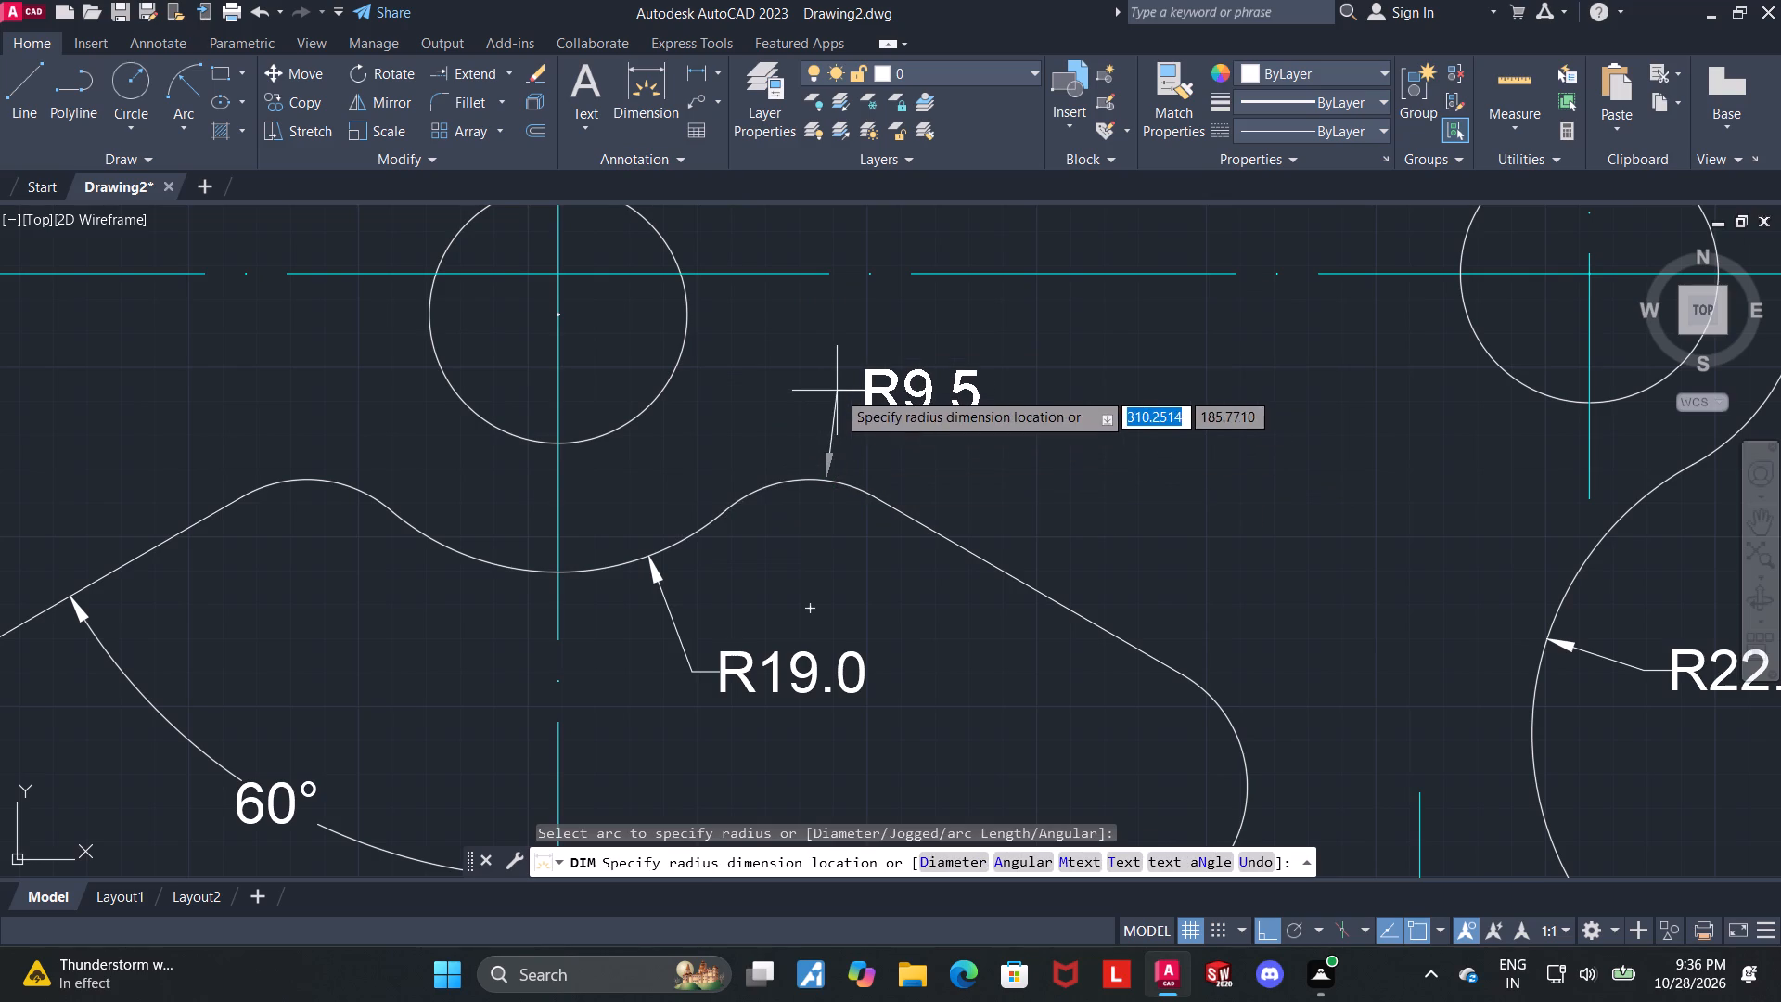
{"action": "left_click", "coordinate": [837, 391]}
{"action": "key", "text": "Escape"}
Erase the cyan radius dimension at the plate's upper right outer corner.
{"action": "scroll", "coordinate": [894, 416], "scroll_direction": "down", "scroll_amount": 1}
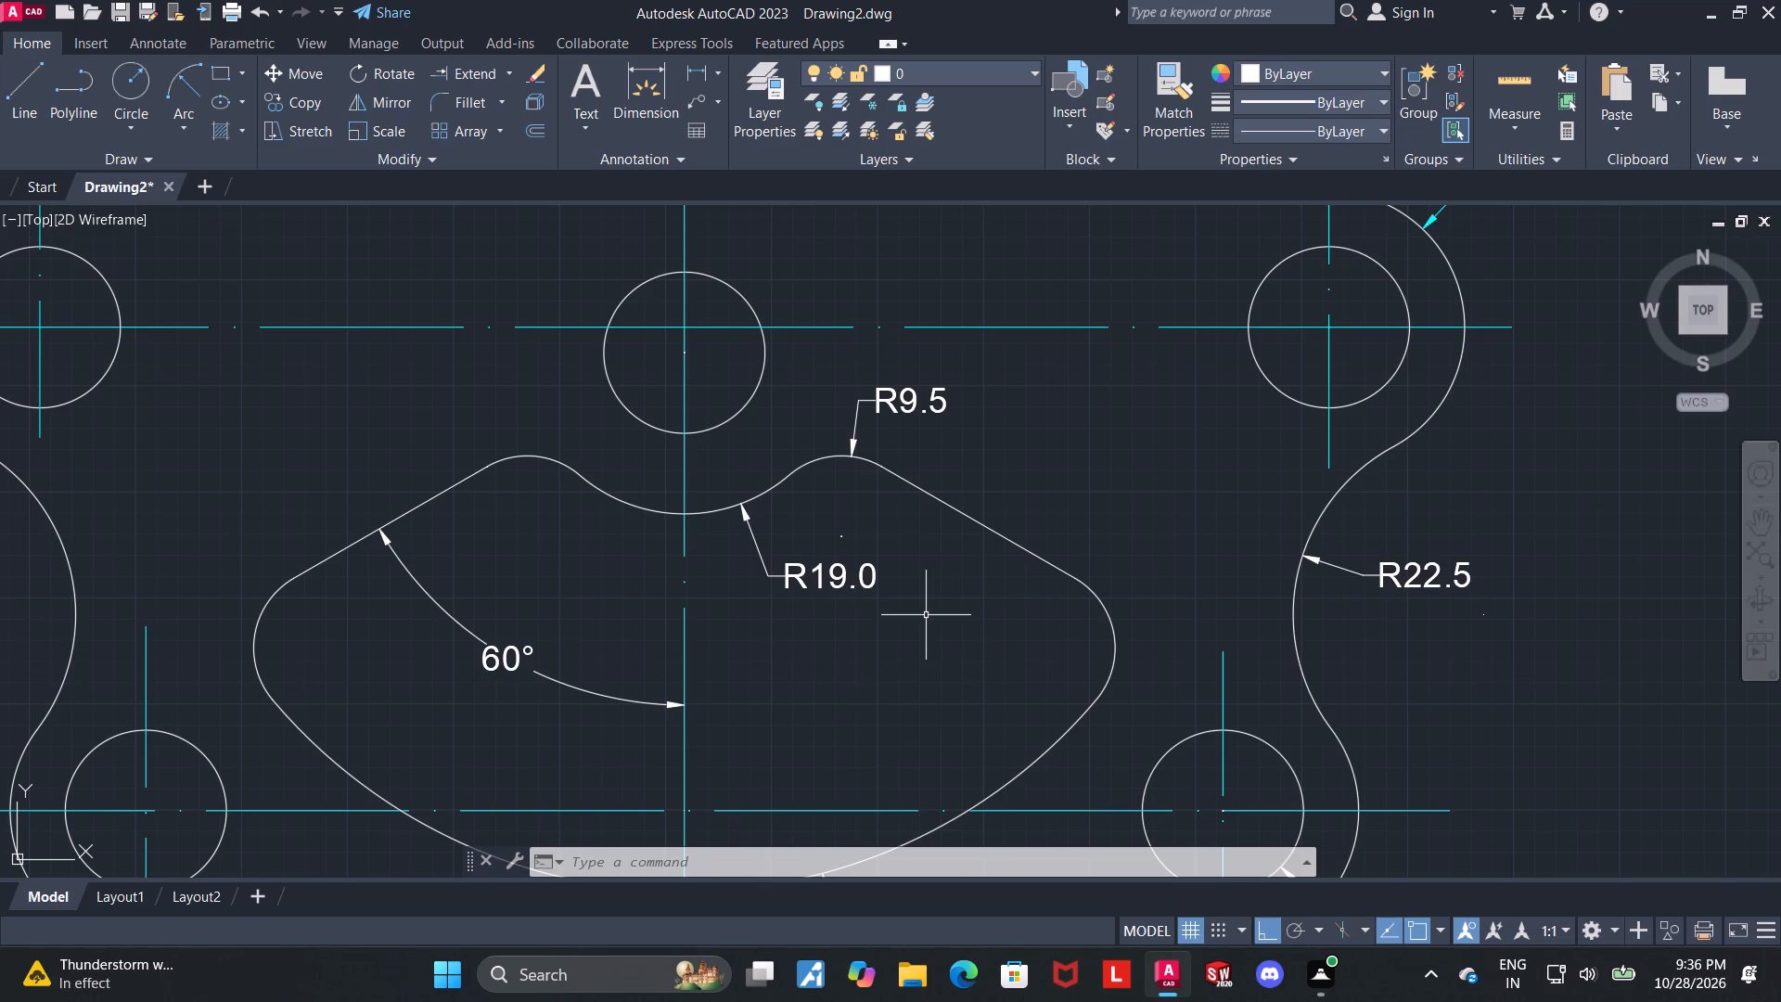
{"action": "scroll", "coordinate": [926, 616], "scroll_direction": "down", "scroll_amount": 2}
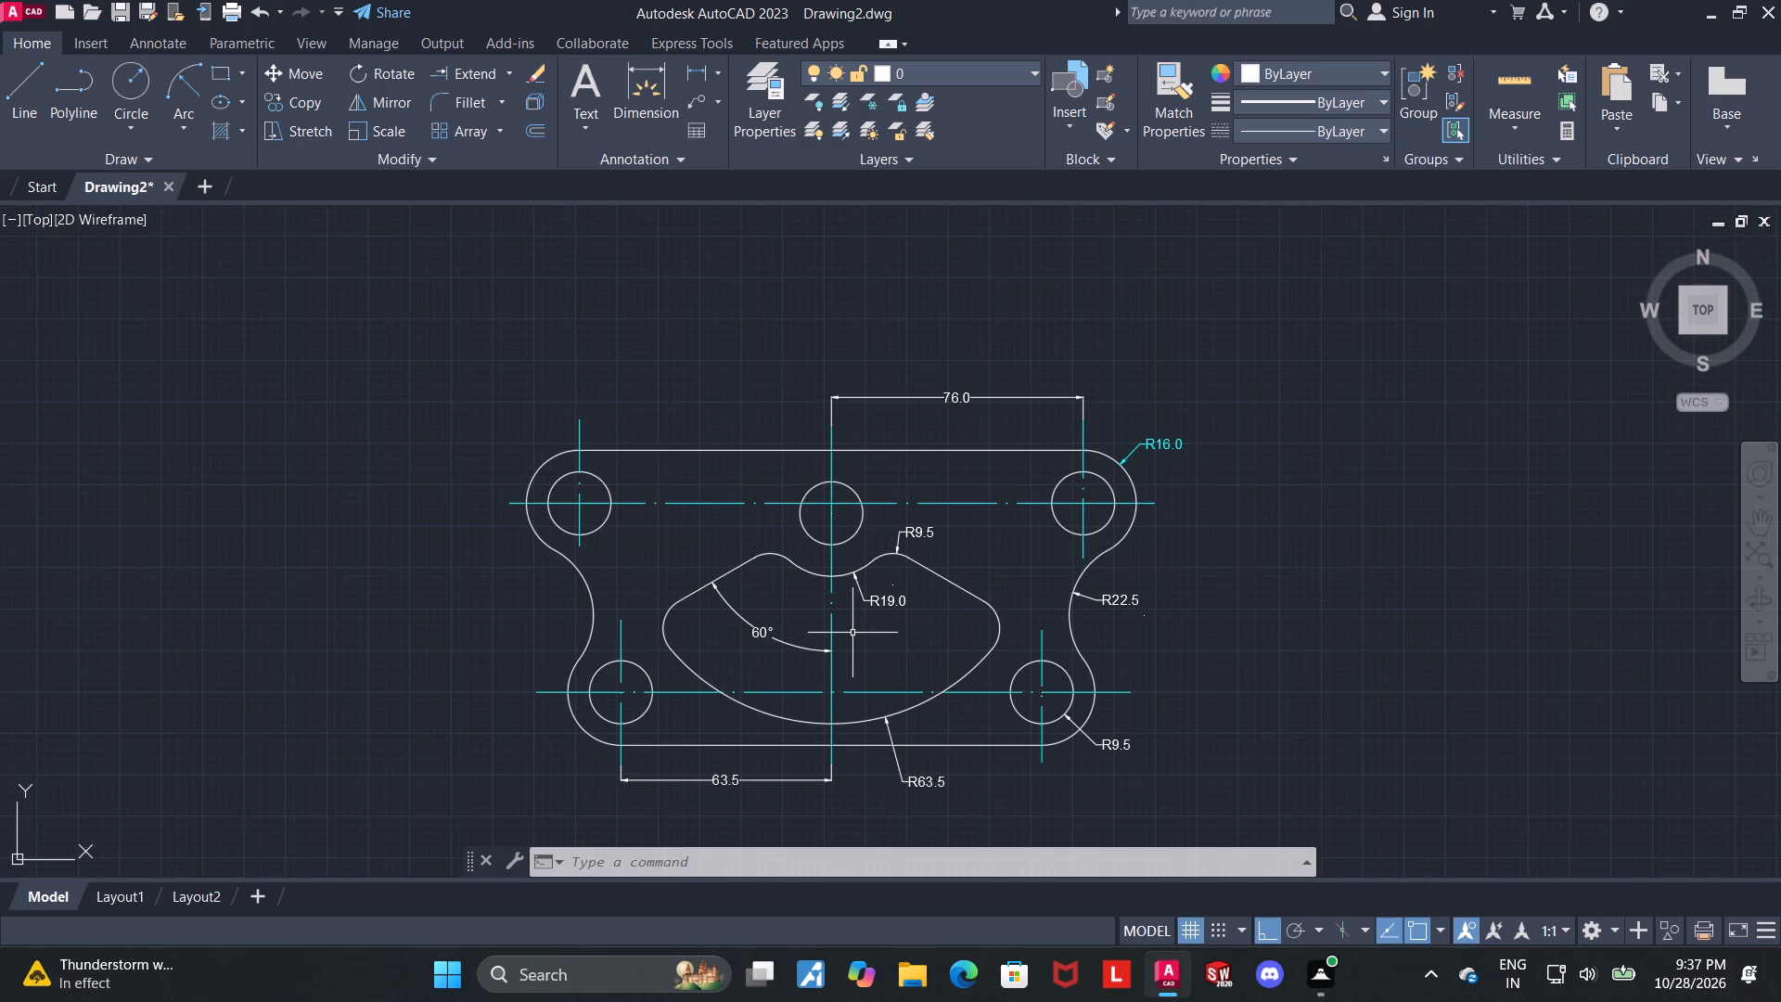
{"action": "middle_click_drag", "start_coordinate": [1238, 646], "coordinate": [1403, 534]}
{"action": "middle_click_drag", "start_coordinate": [1386, 445], "coordinate": [1269, 528]}
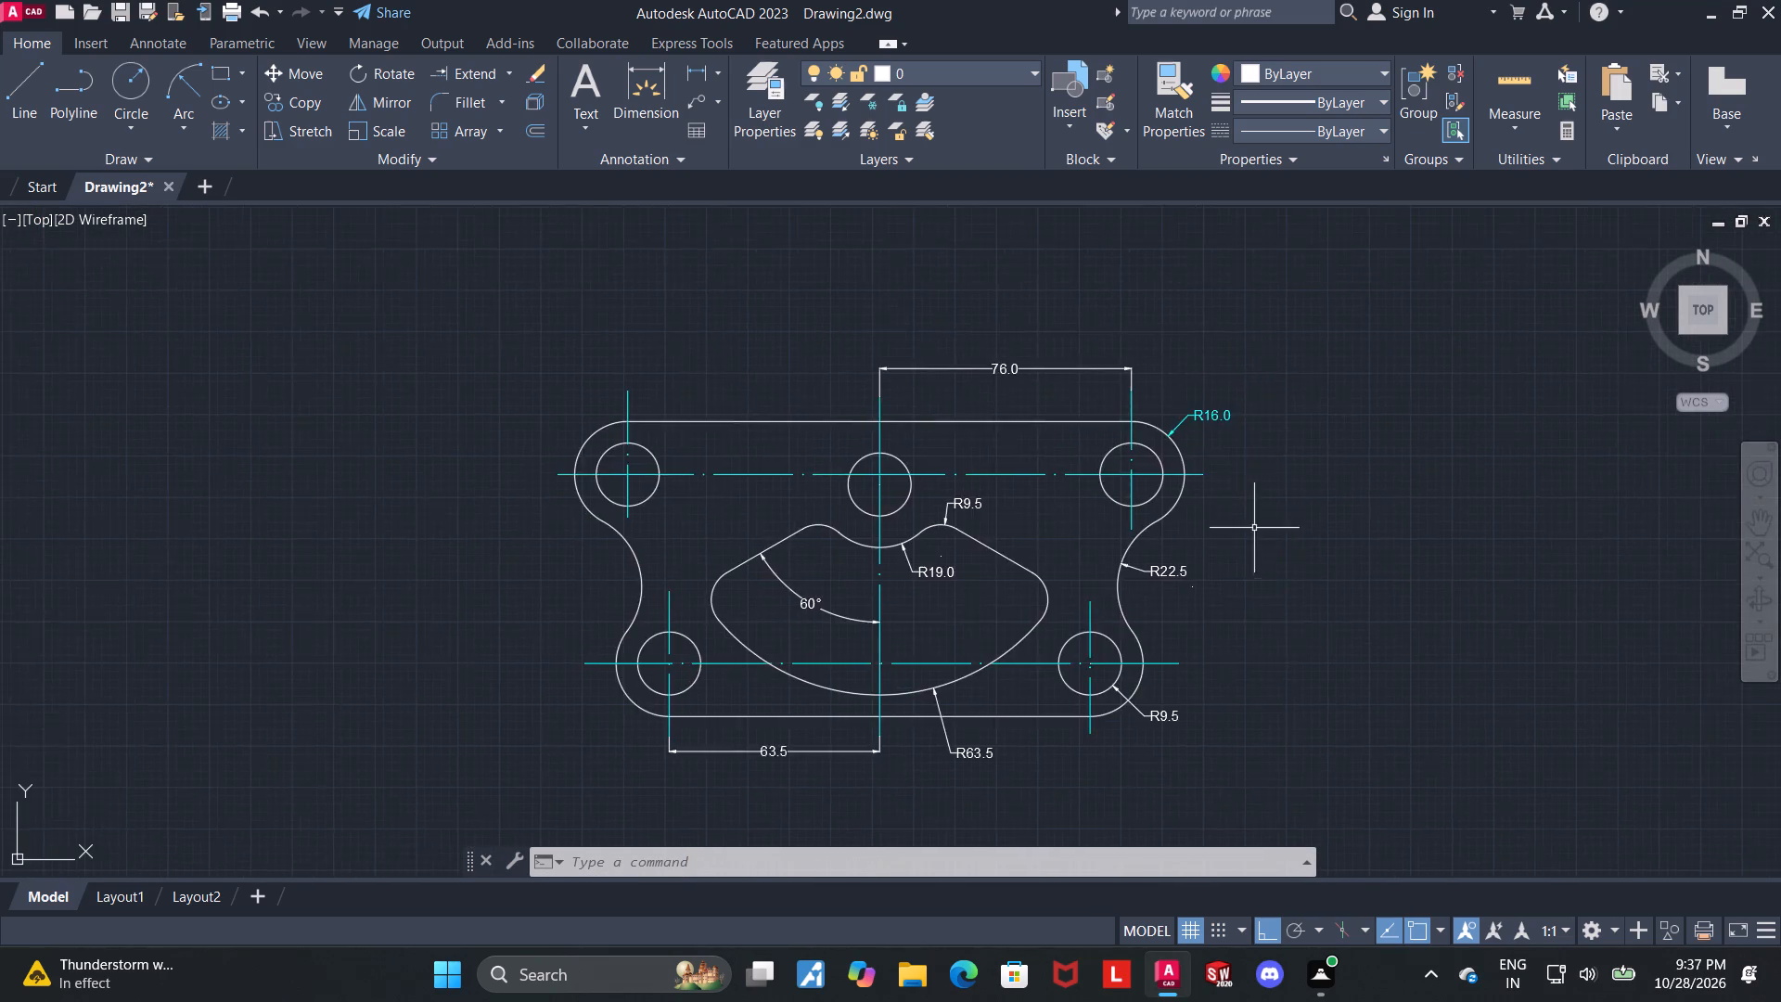
{"action": "scroll", "coordinate": [1255, 472], "scroll_direction": "up", "scroll_amount": 2}
{"action": "key", "text": "Escape"}
{"action": "right_click", "coordinate": [1151, 341]}
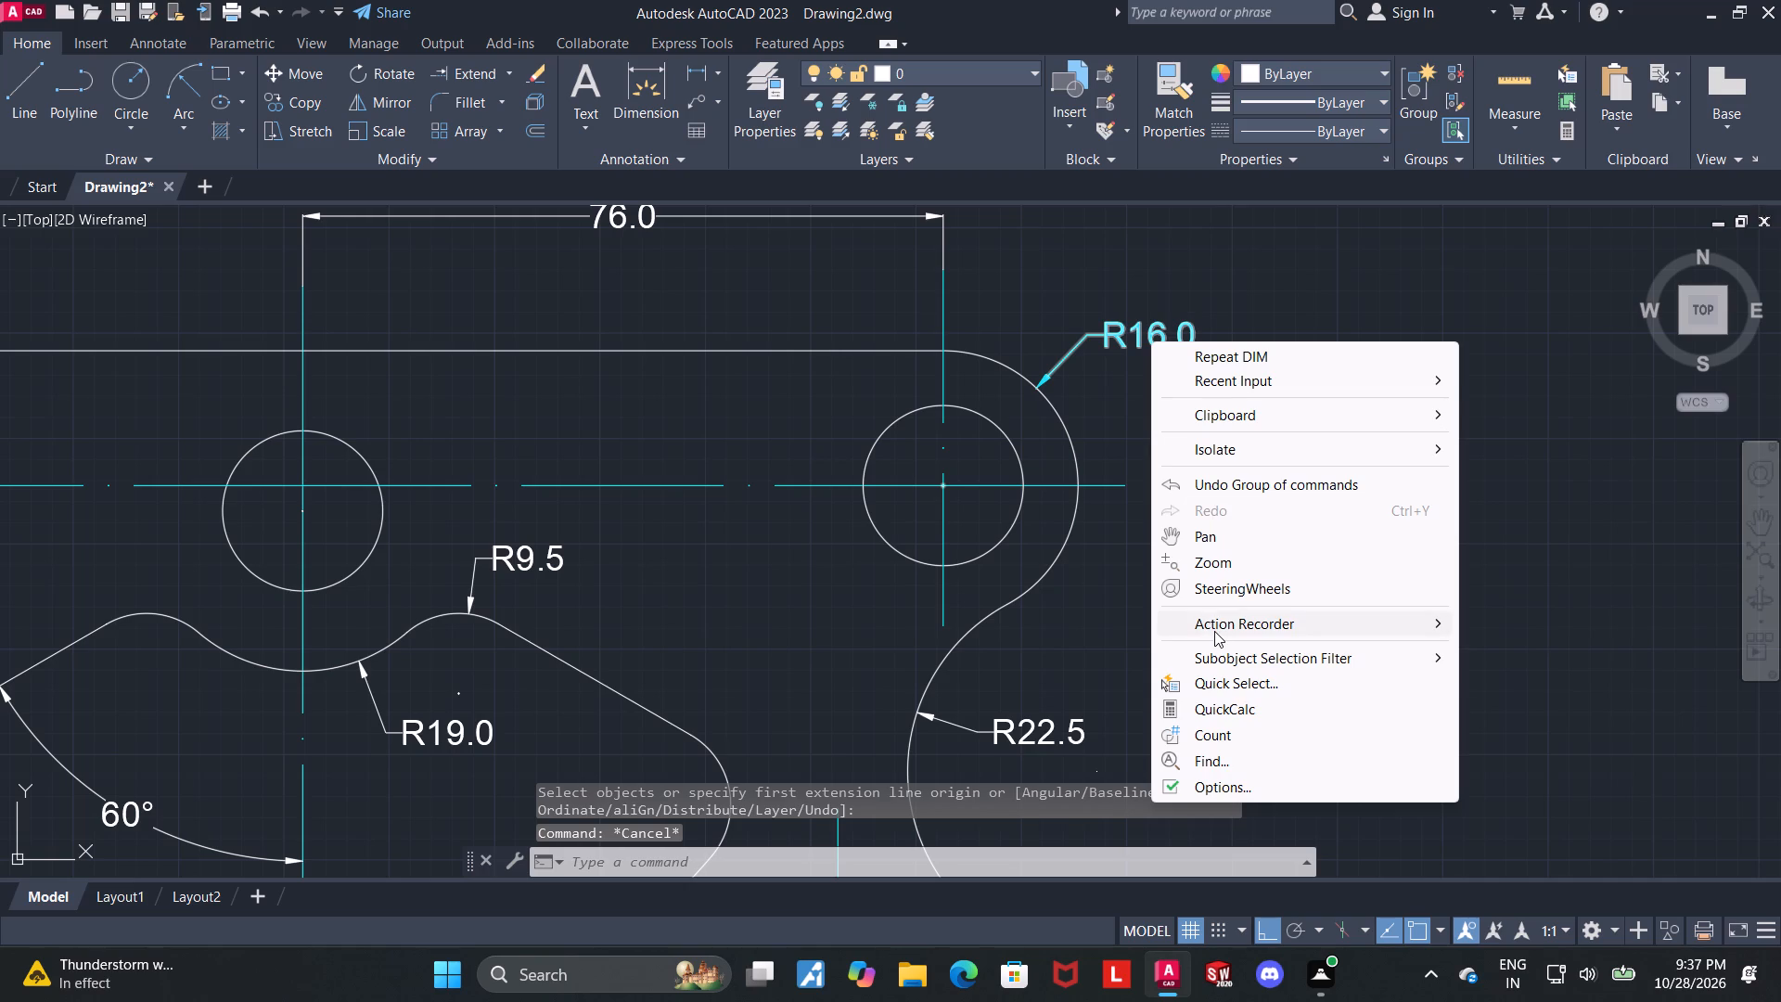
{"action": "key", "text": "Escape"}
{"action": "key", "text": "Escape"}
{"action": "right_click", "coordinate": [1114, 327]}
{"action": "key", "text": "Escape"}
{"action": "key", "text": "Escape"}
{"action": "left_click", "coordinate": [1143, 340]}
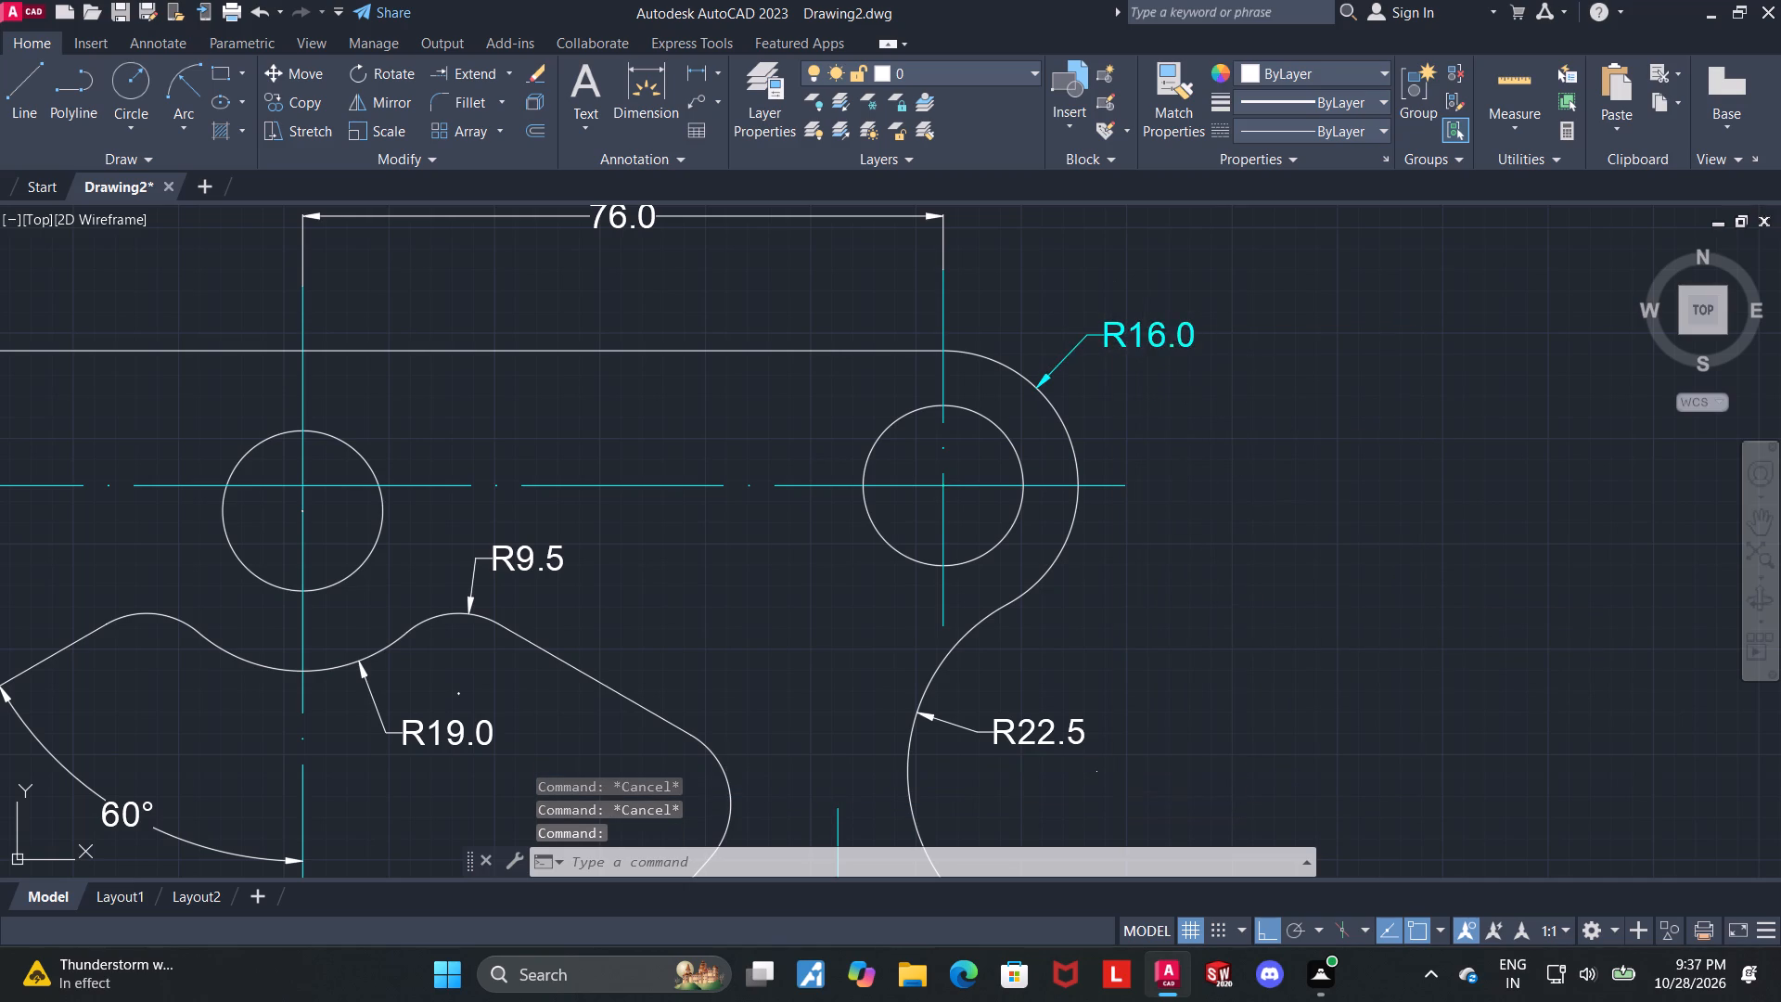
{"action": "right_click", "coordinate": [1143, 340]}
{"action": "left_click", "coordinate": [1199, 495]}
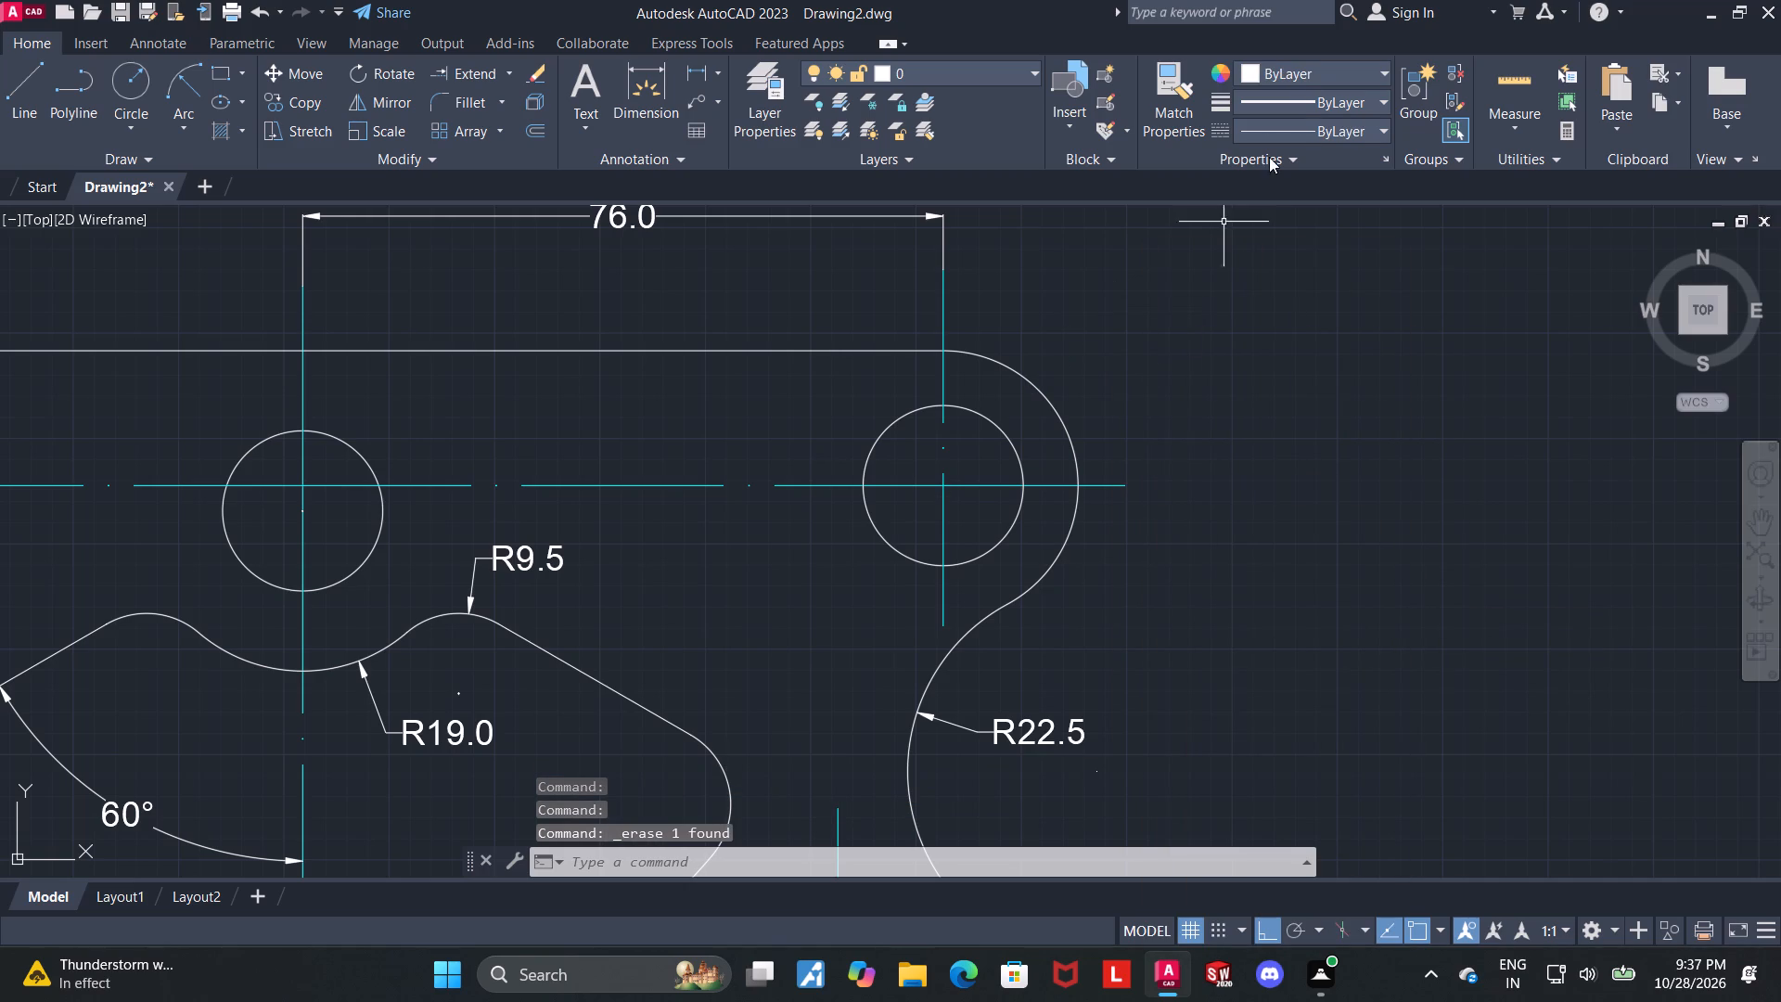
Add a radius dimension on layer 0 to the plate's upper right outer corner arc, placing it outside the profile.
{"action": "left_click", "coordinate": [625, 81]}
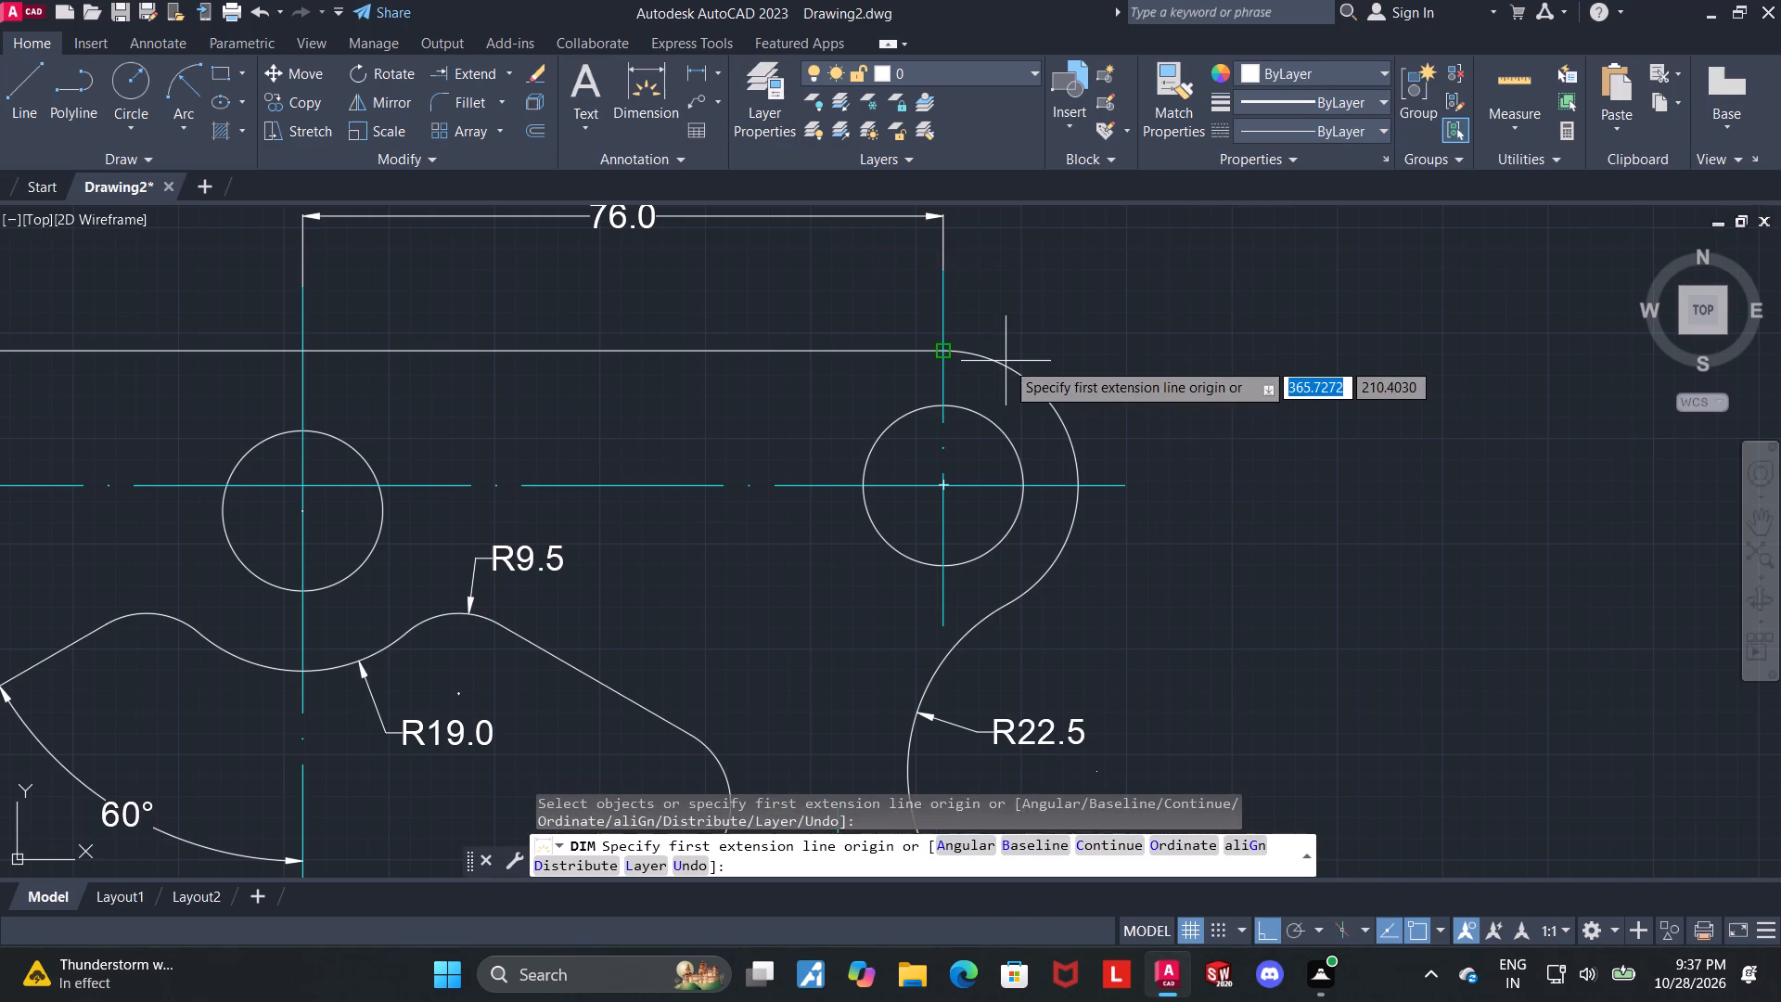
{"action": "left_click", "coordinate": [1064, 425]}
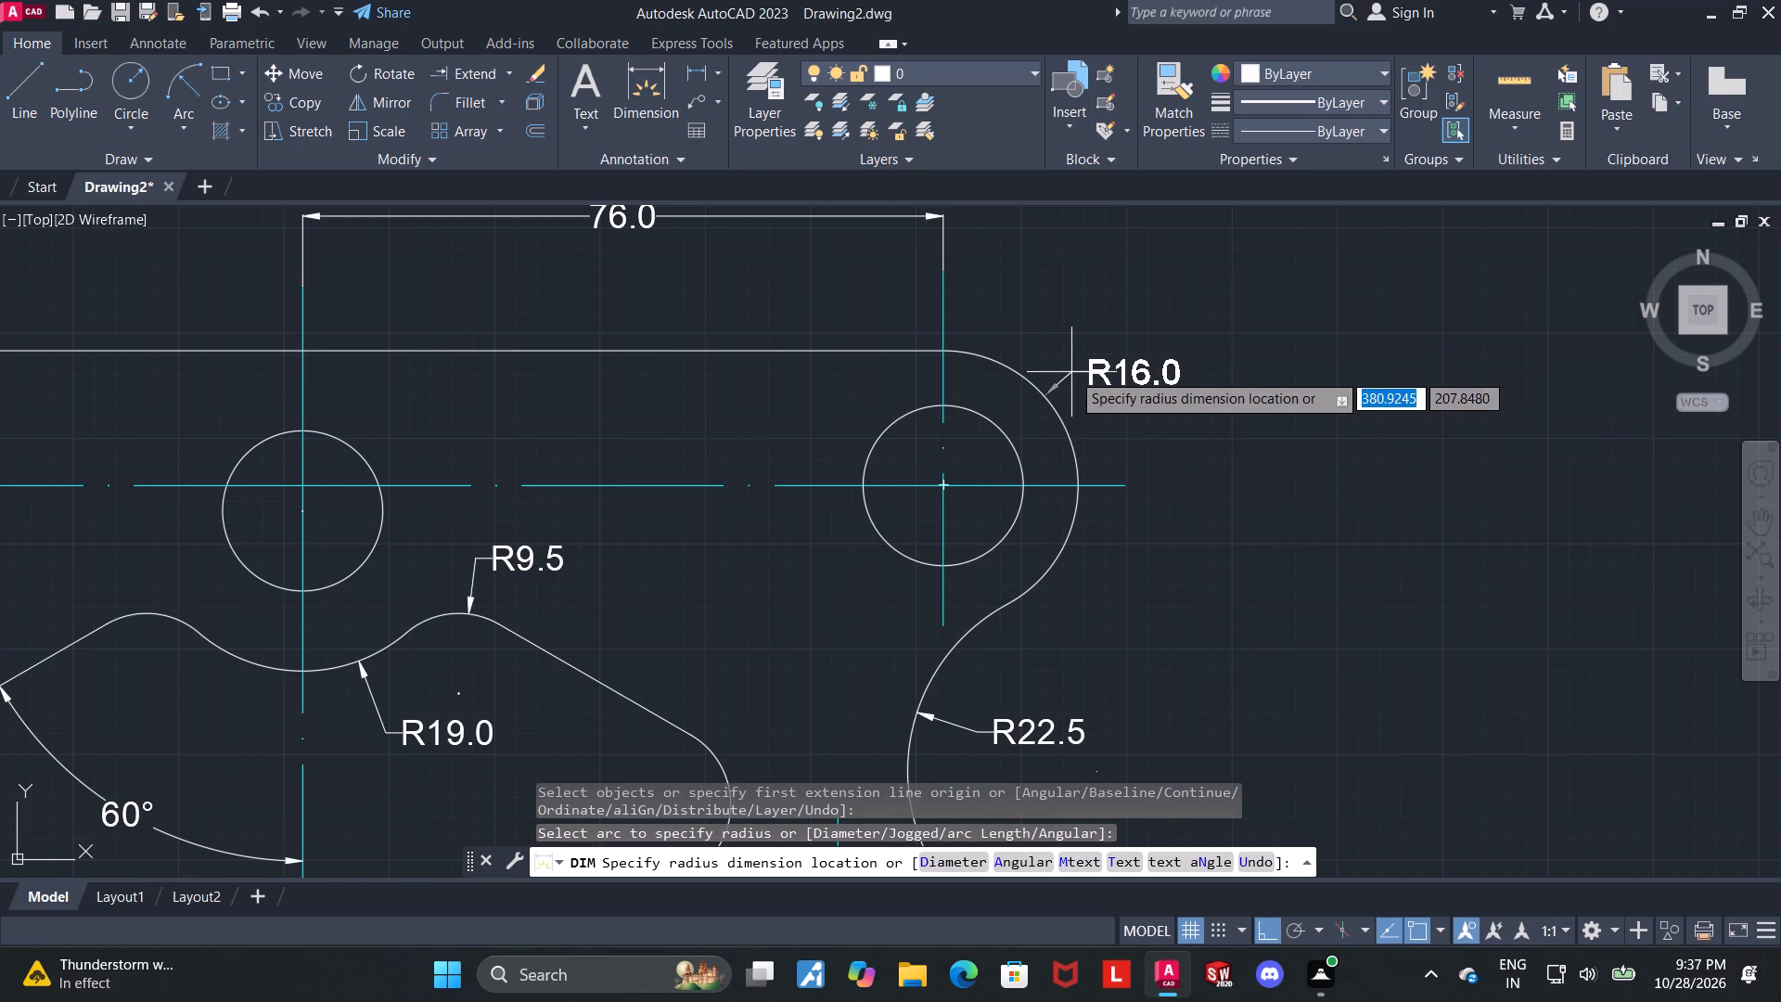
{"action": "left_click", "coordinate": [1090, 355]}
{"action": "key", "text": "Escape"}
Add a radius dimension to the fillet at the cutout's left end, placing the text outside the cutout to its upper left.
{"action": "scroll", "coordinate": [1355, 446], "scroll_direction": "down", "scroll_amount": 2}
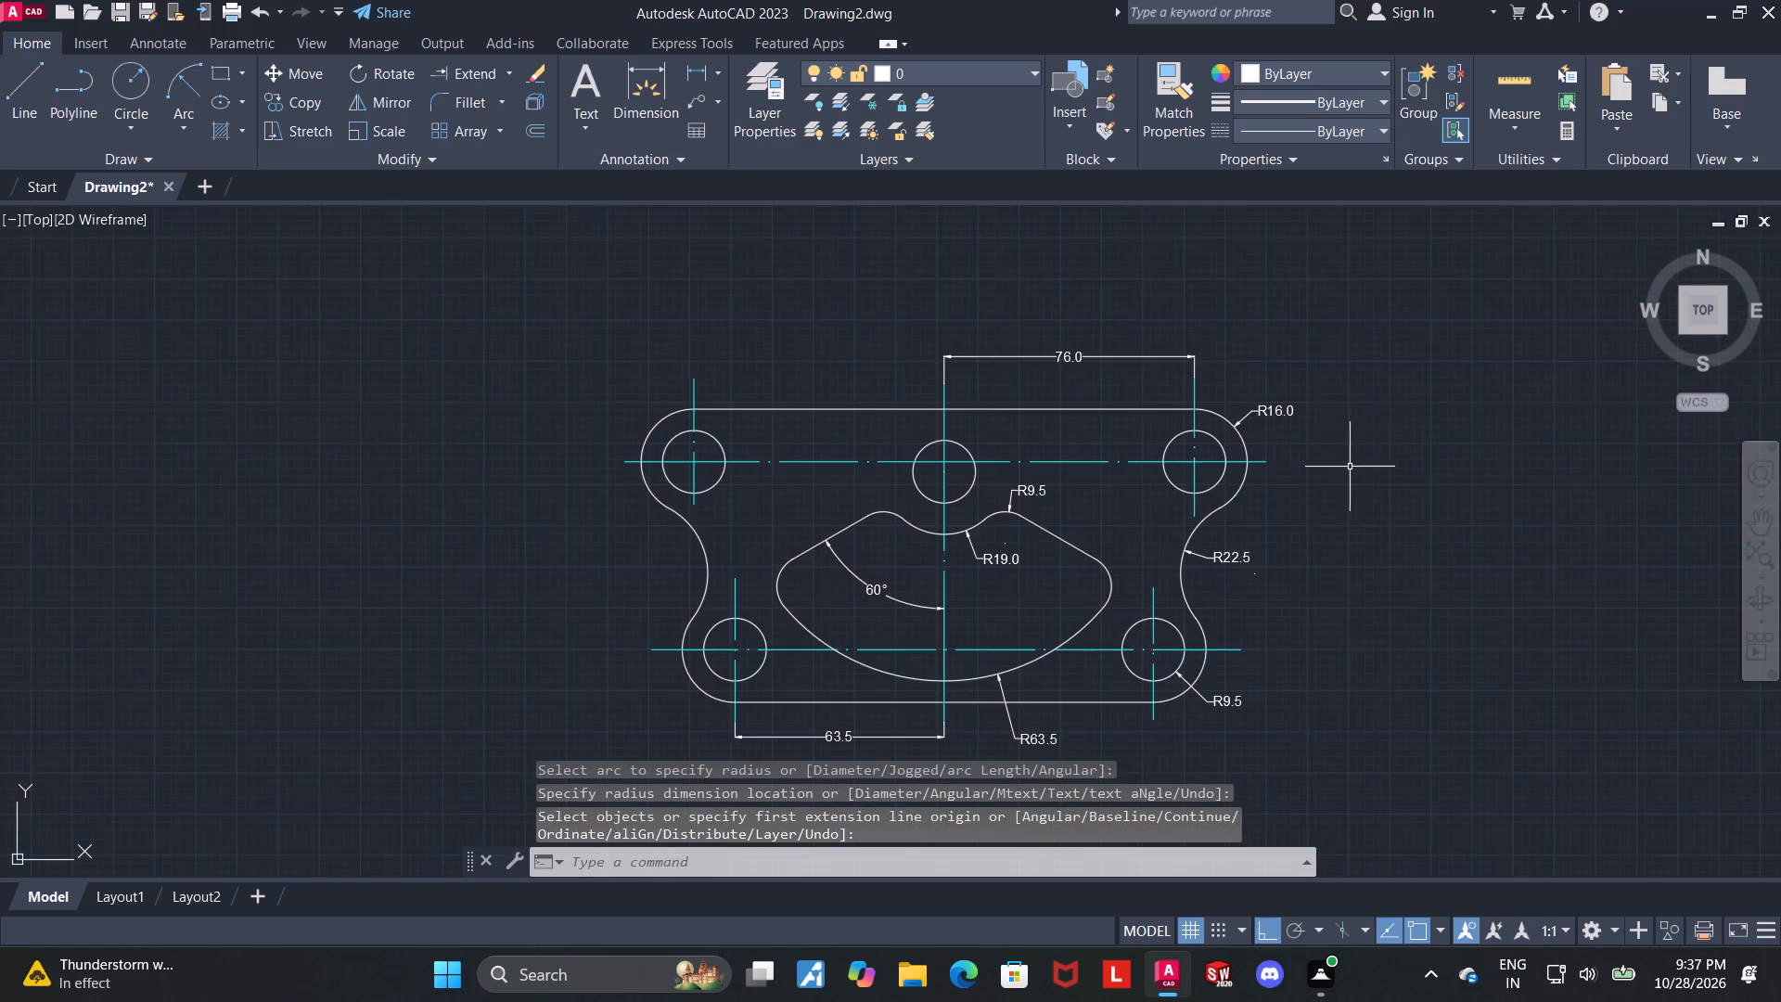
{"action": "middle_click_drag", "start_coordinate": [1347, 475], "coordinate": [1284, 358]}
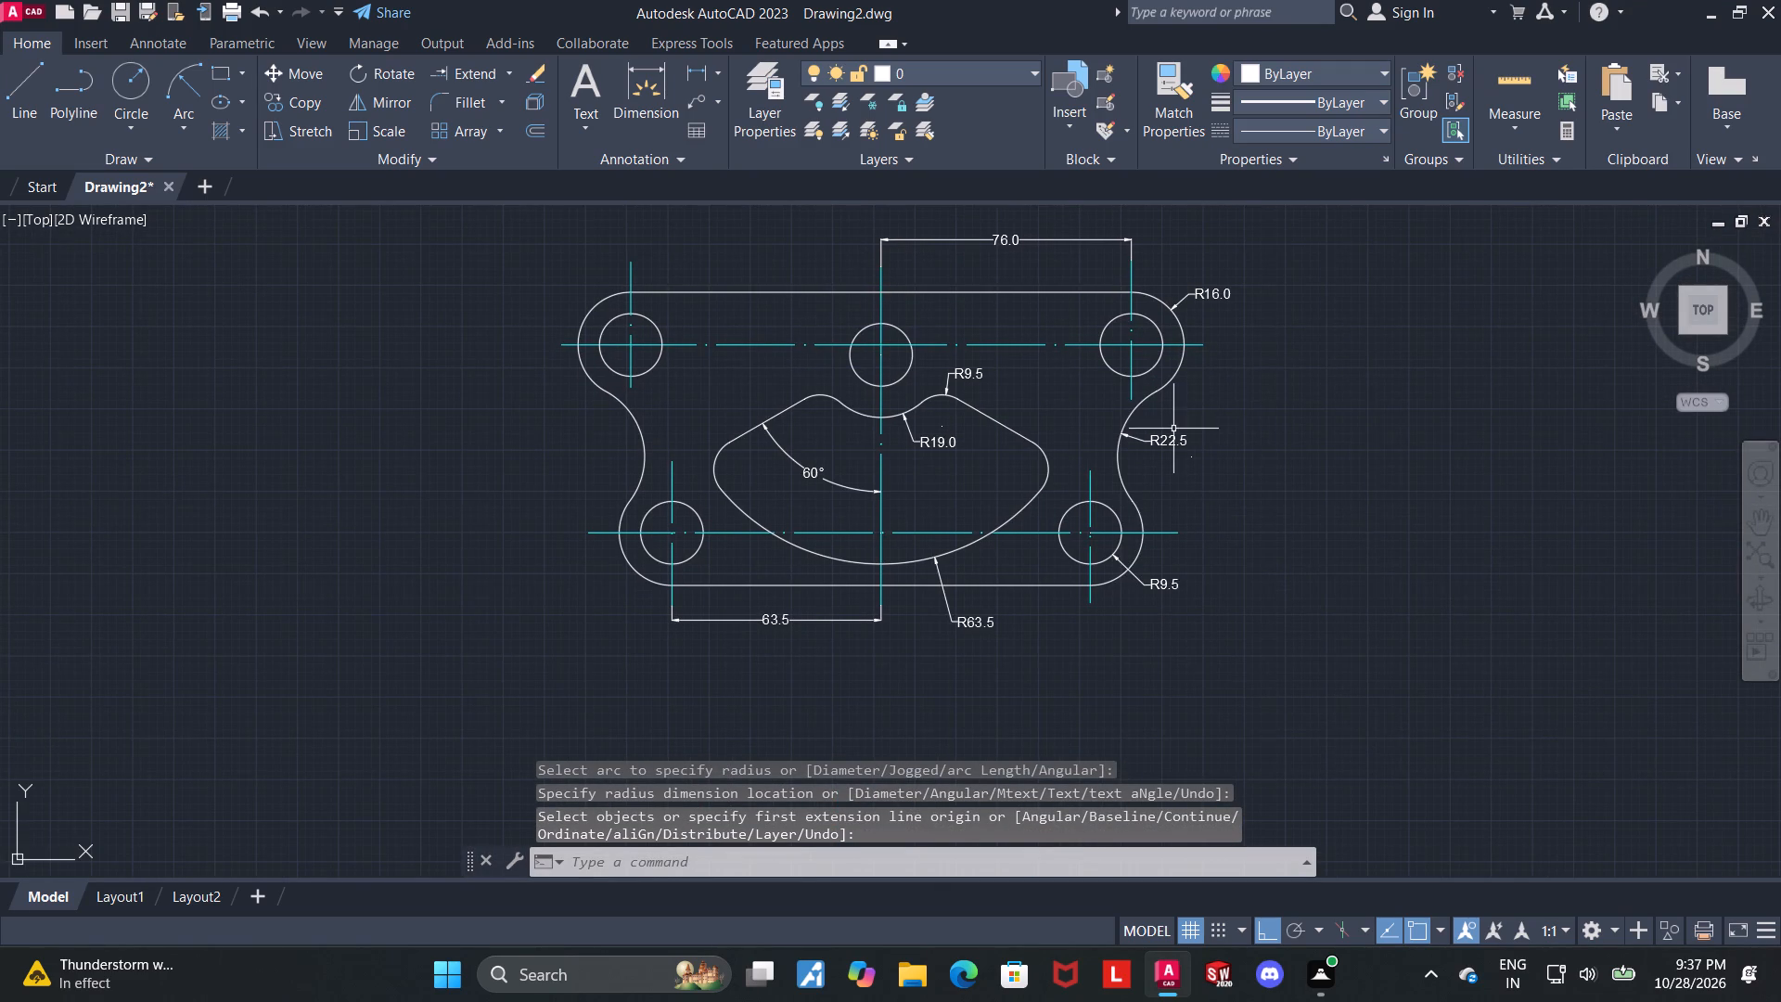
{"action": "scroll", "coordinate": [1172, 429], "scroll_direction": "up", "scroll_amount": 1}
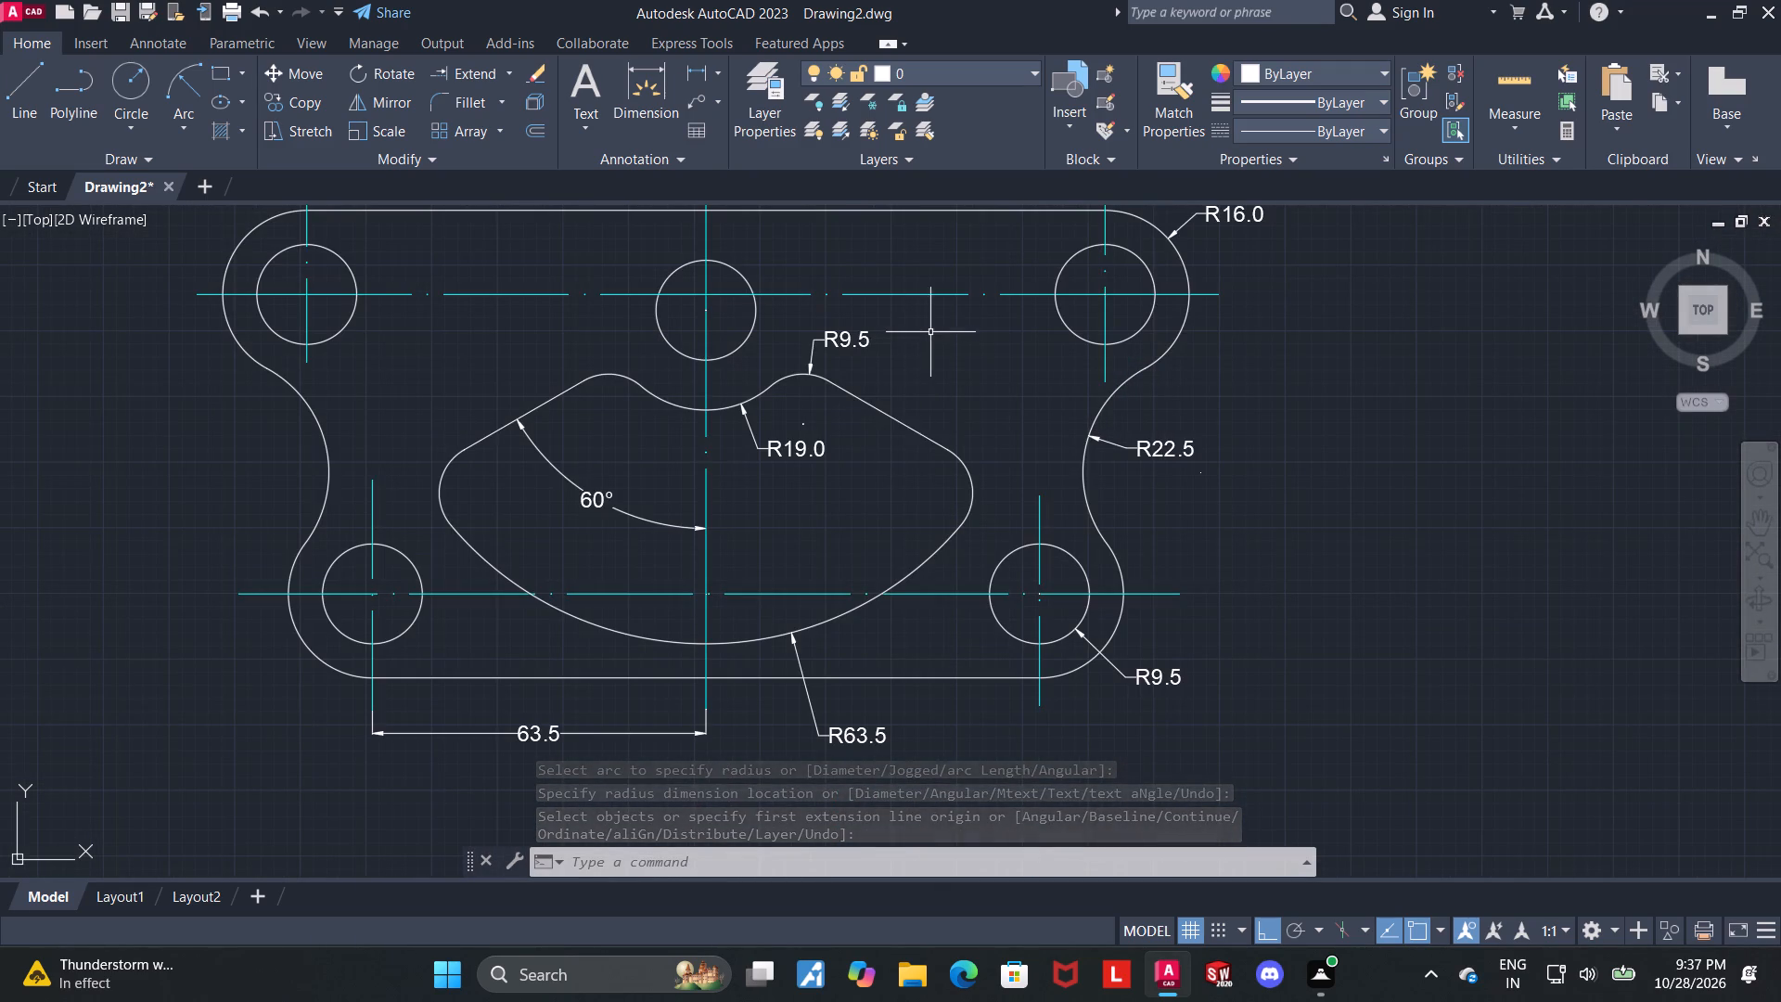
{"action": "middle_click_drag", "start_coordinate": [933, 332], "coordinate": [1222, 347]}
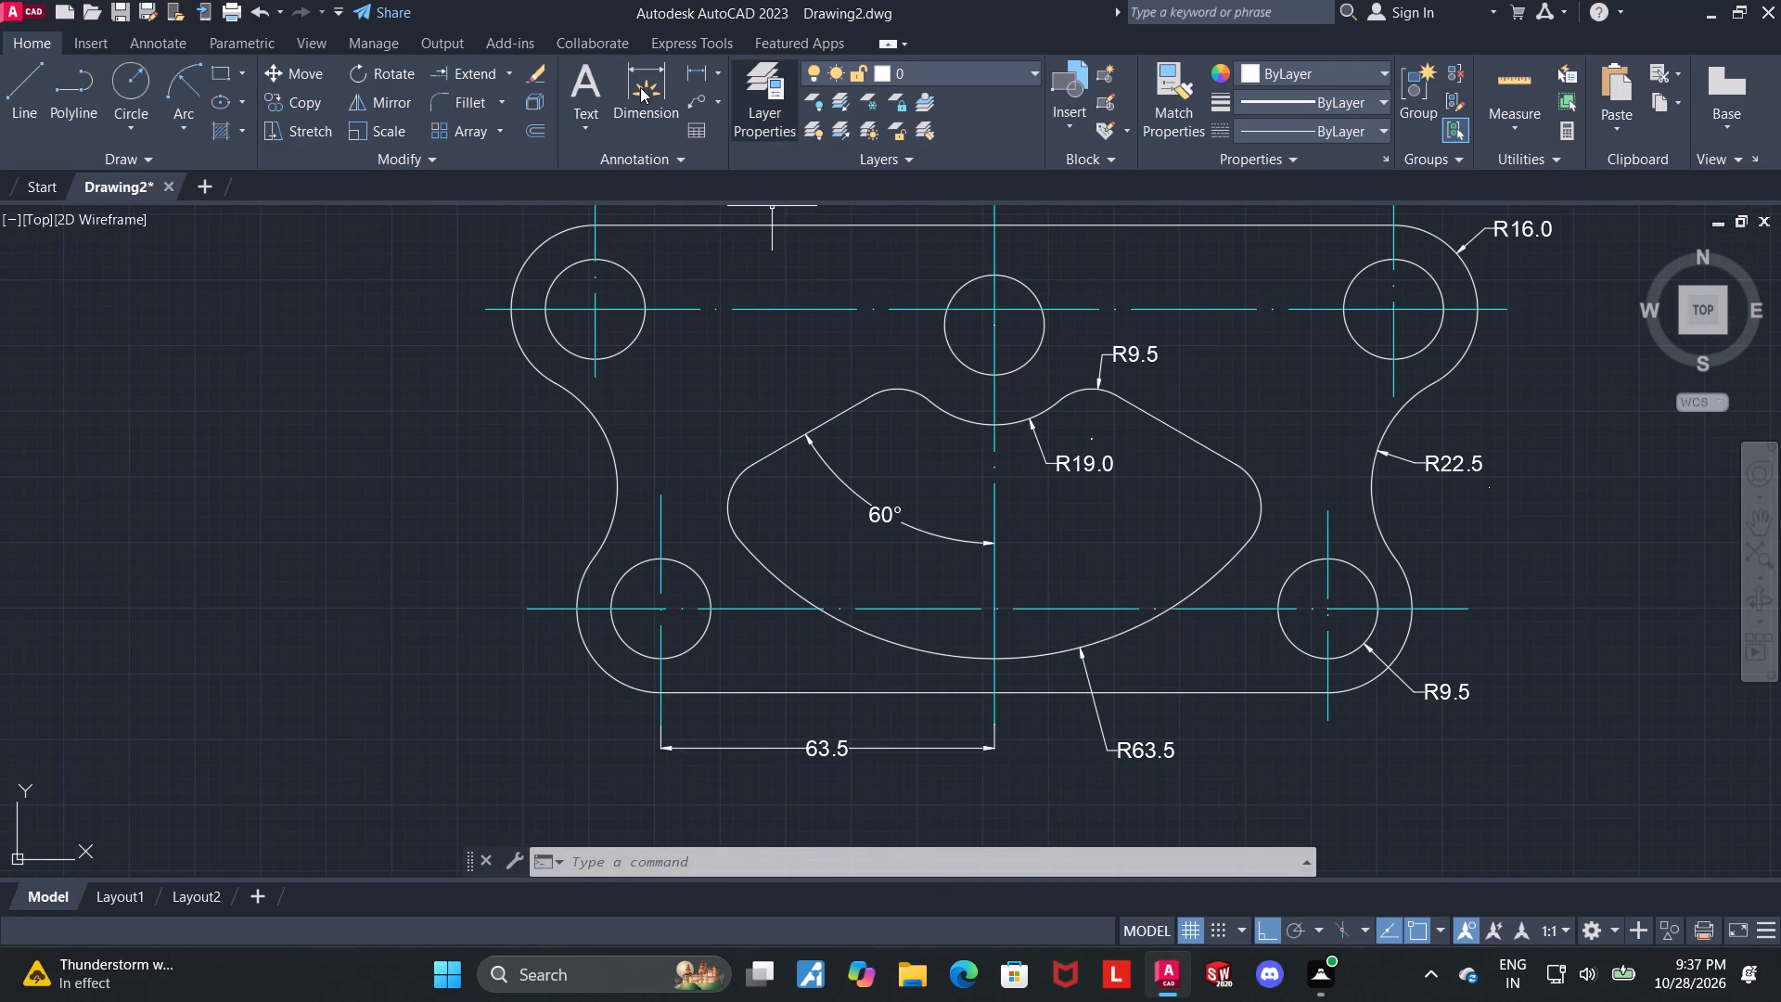
{"action": "left_click", "coordinate": [640, 87]}
{"action": "scroll", "coordinate": [724, 505], "scroll_direction": "up", "scroll_amount": 2}
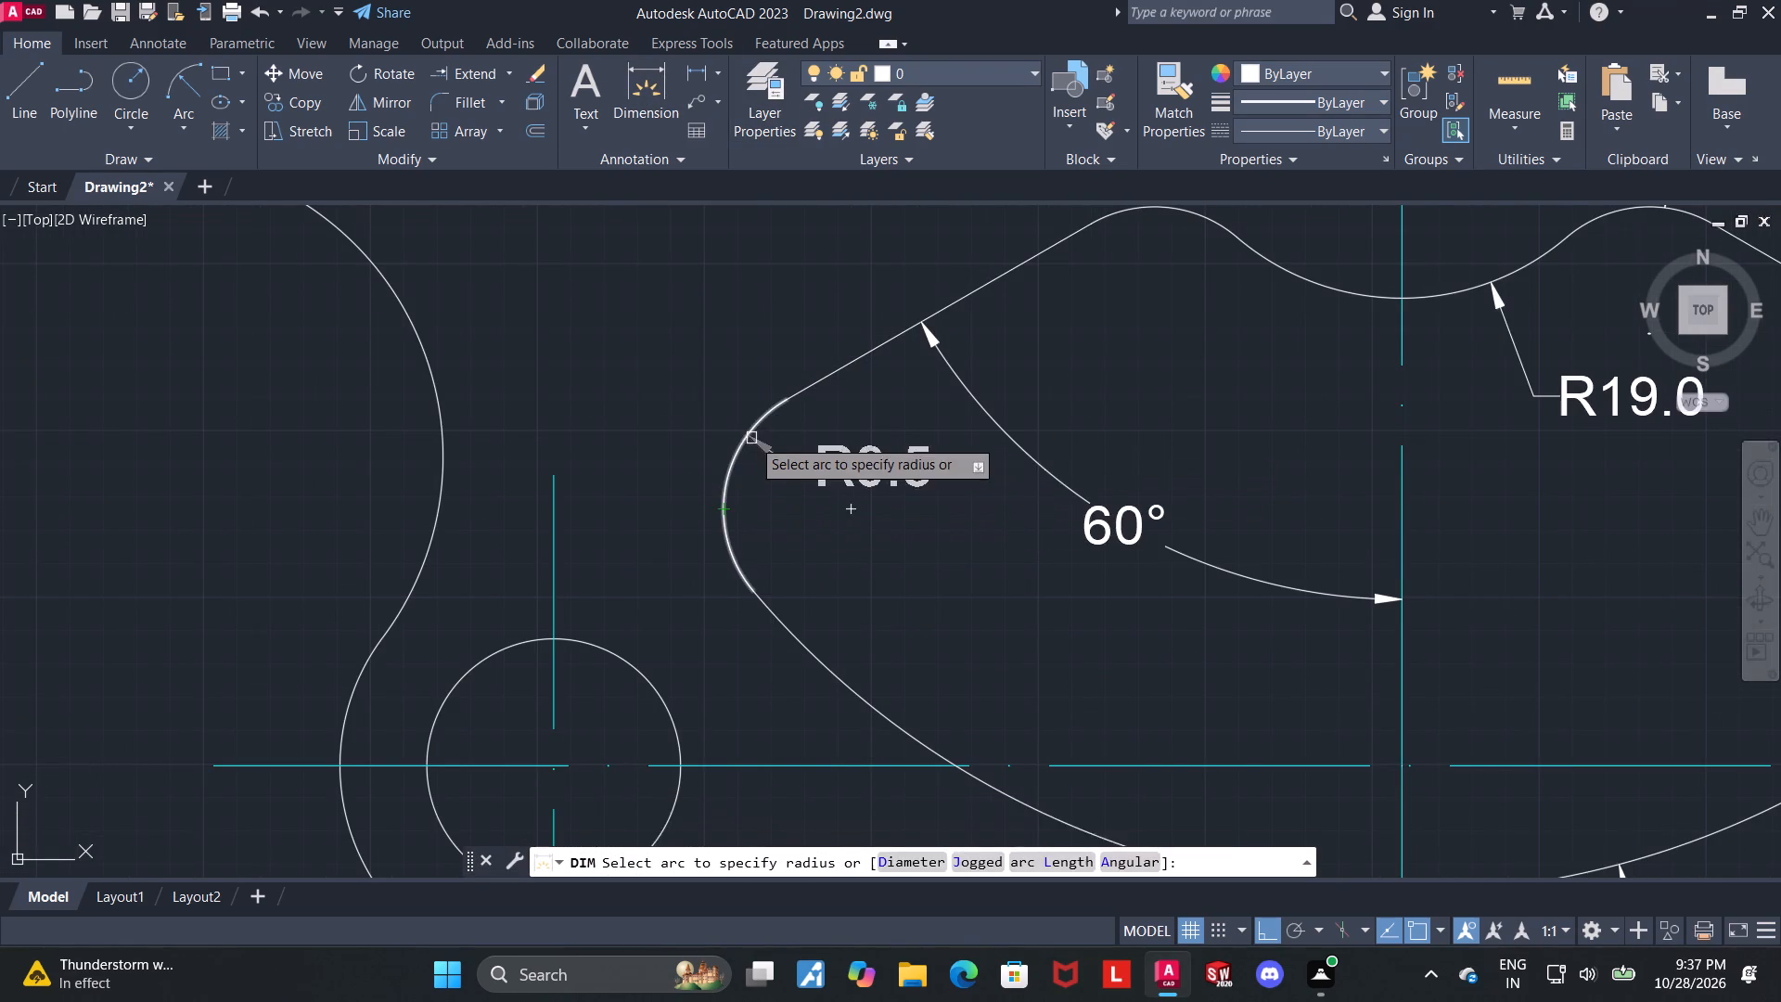
{"action": "left_click", "coordinate": [746, 436]}
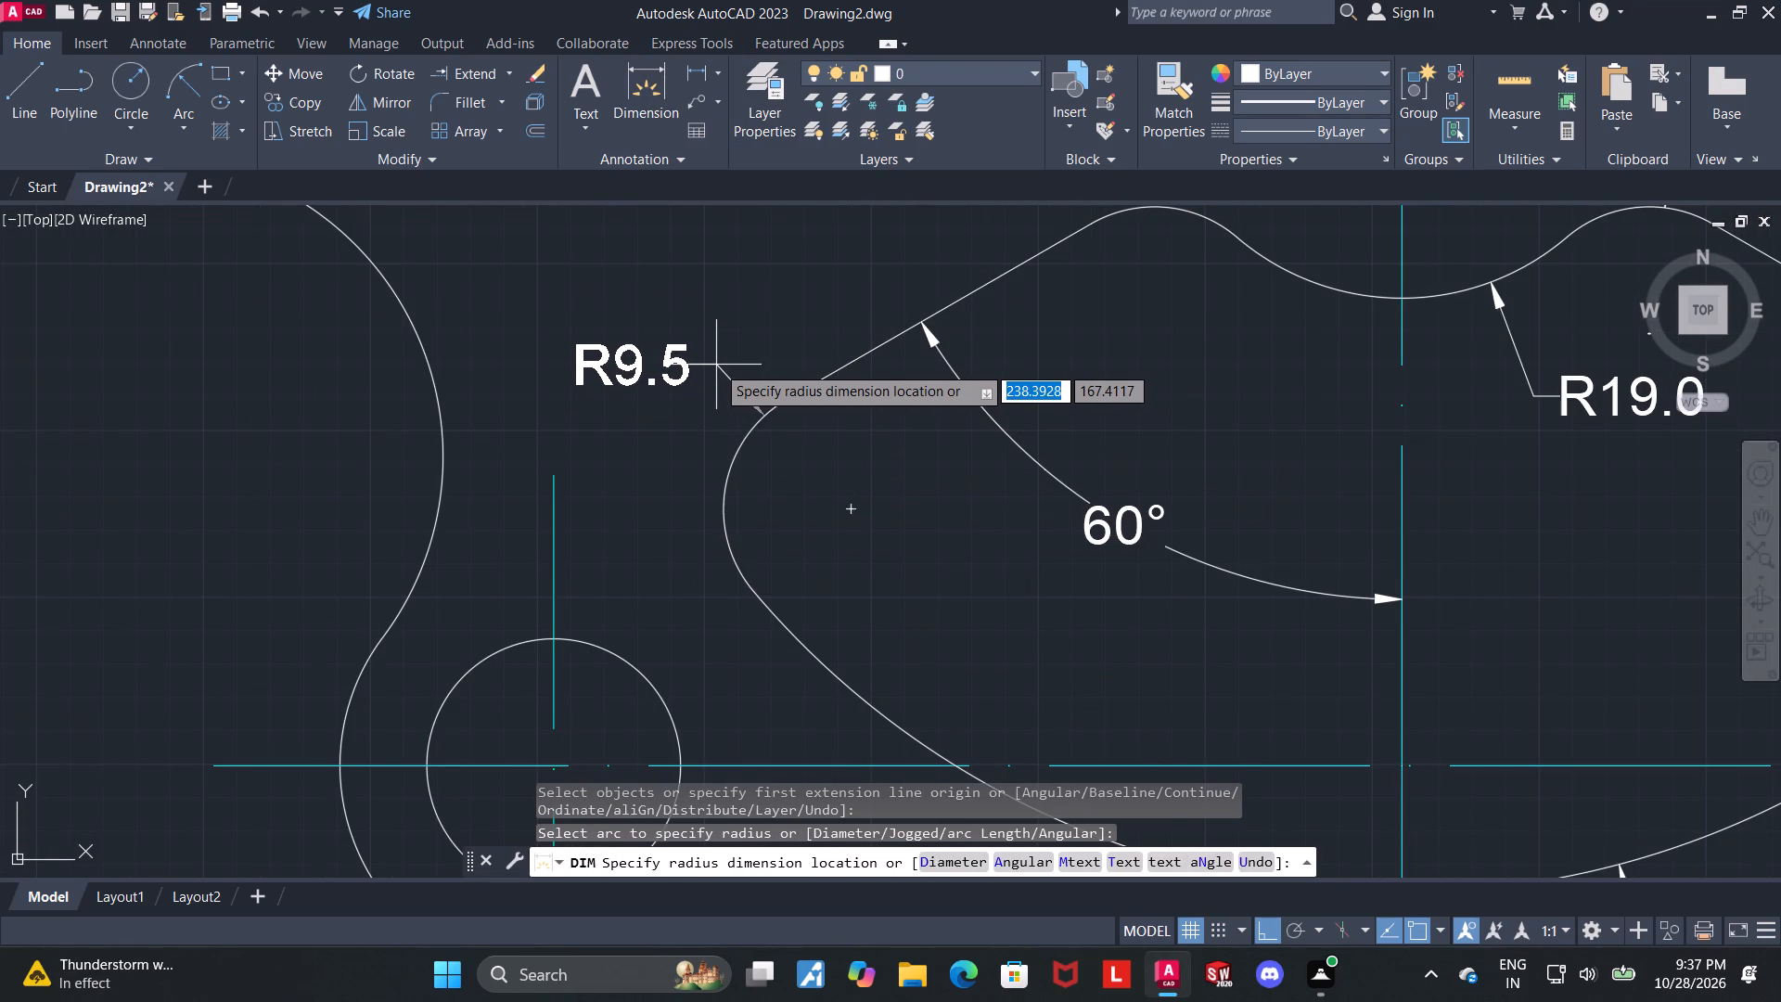
{"action": "left_click", "coordinate": [675, 366]}
{"action": "key", "text": "Escape"}
Dimension the vertical distance between the upper and lower horizontal centre lines, placing it left of the plate.
{"action": "scroll", "coordinate": [688, 368], "scroll_direction": "down", "scroll_amount": 3}
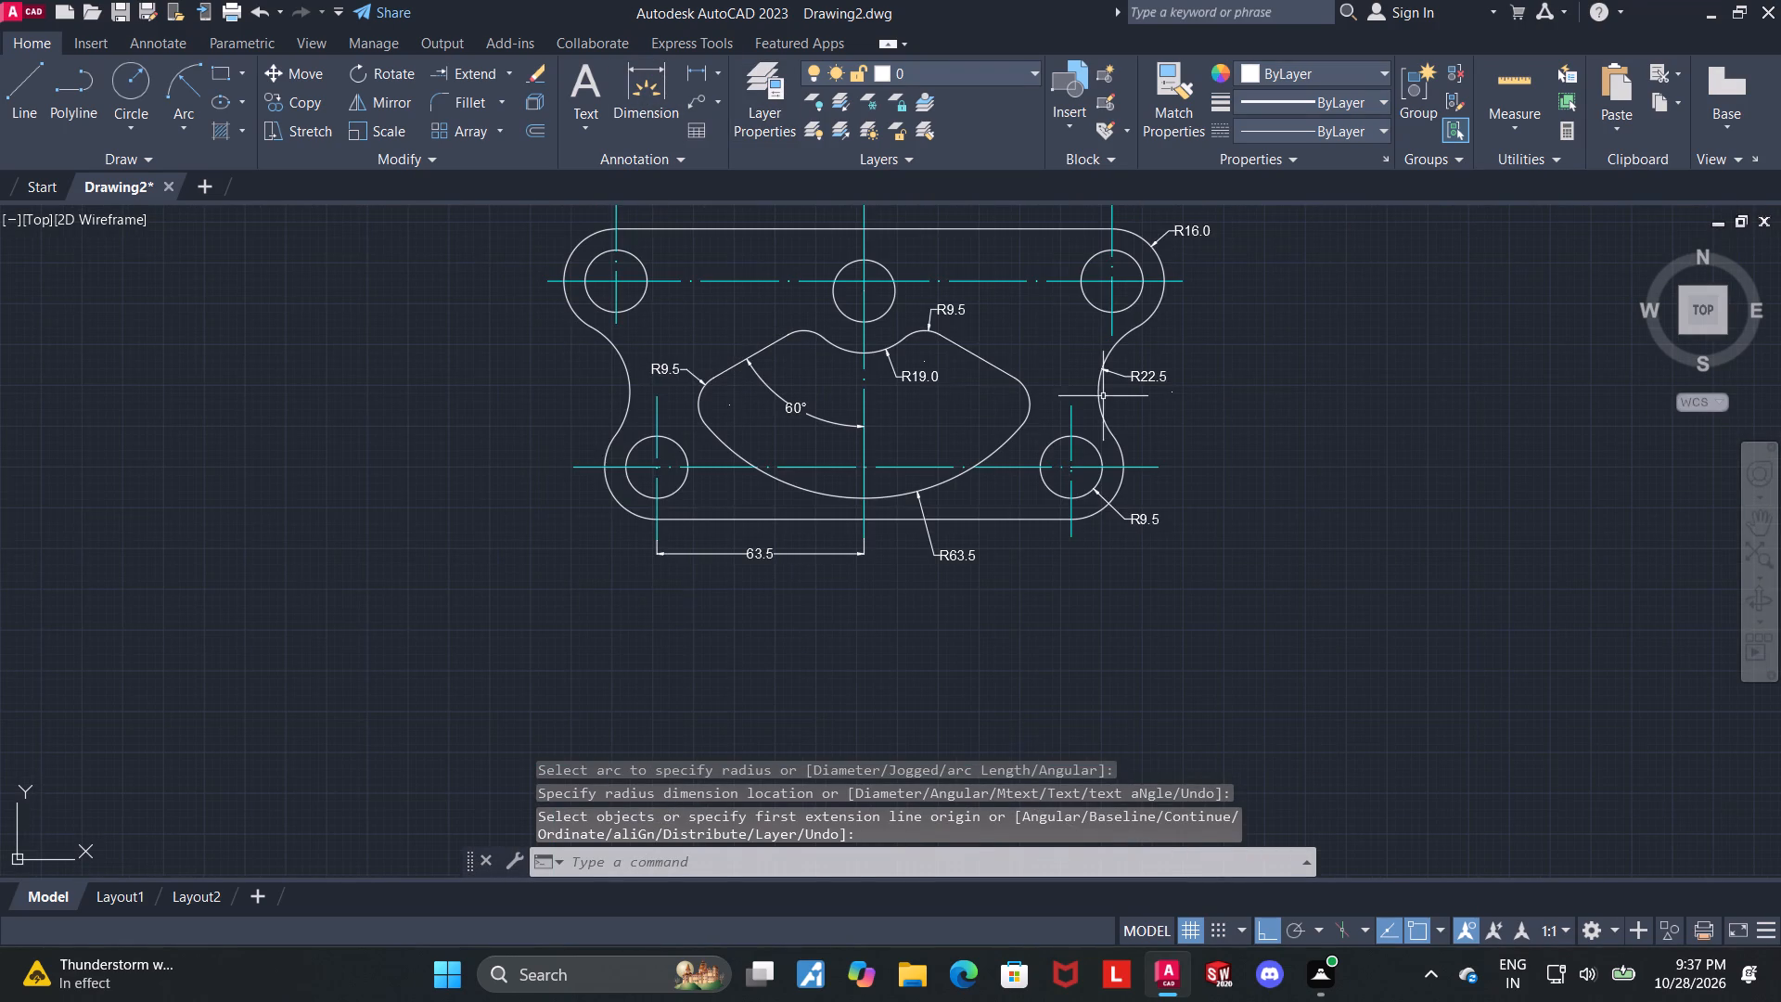
{"action": "middle_click_drag", "start_coordinate": [1151, 396], "coordinate": [1209, 466]}
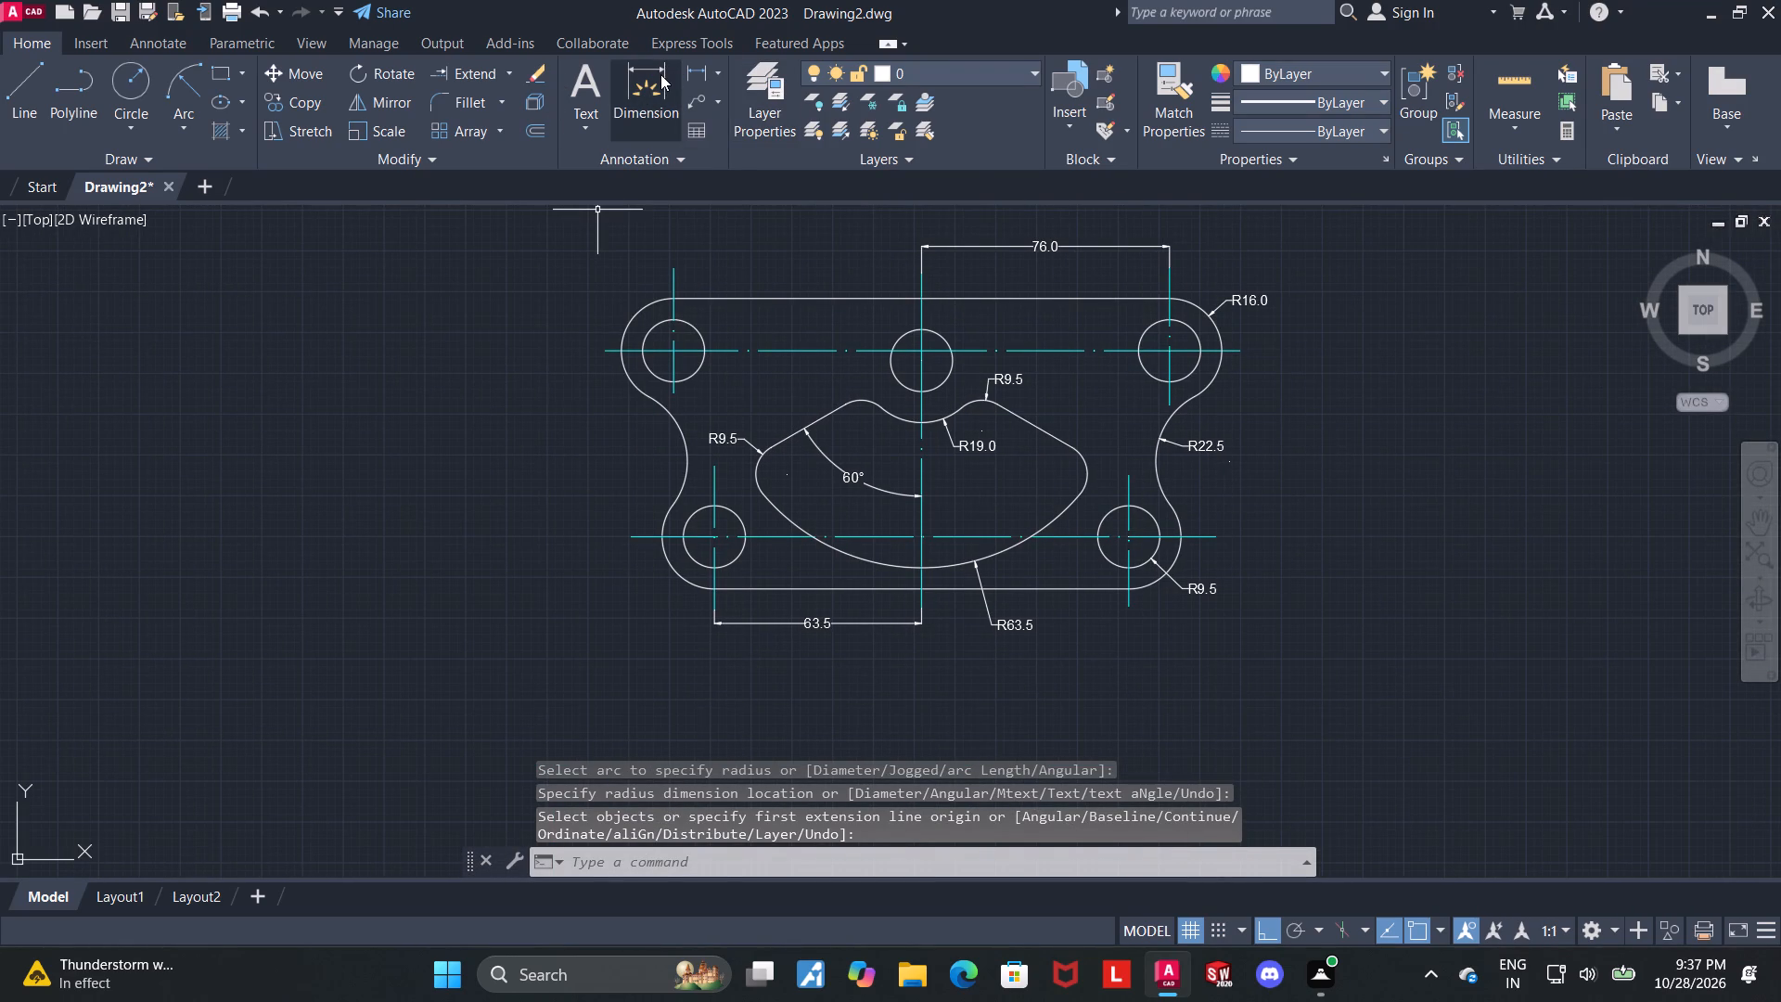
{"action": "left_click", "coordinate": [660, 74]}
{"action": "scroll", "coordinate": [659, 364], "scroll_direction": "up", "scroll_amount": 1}
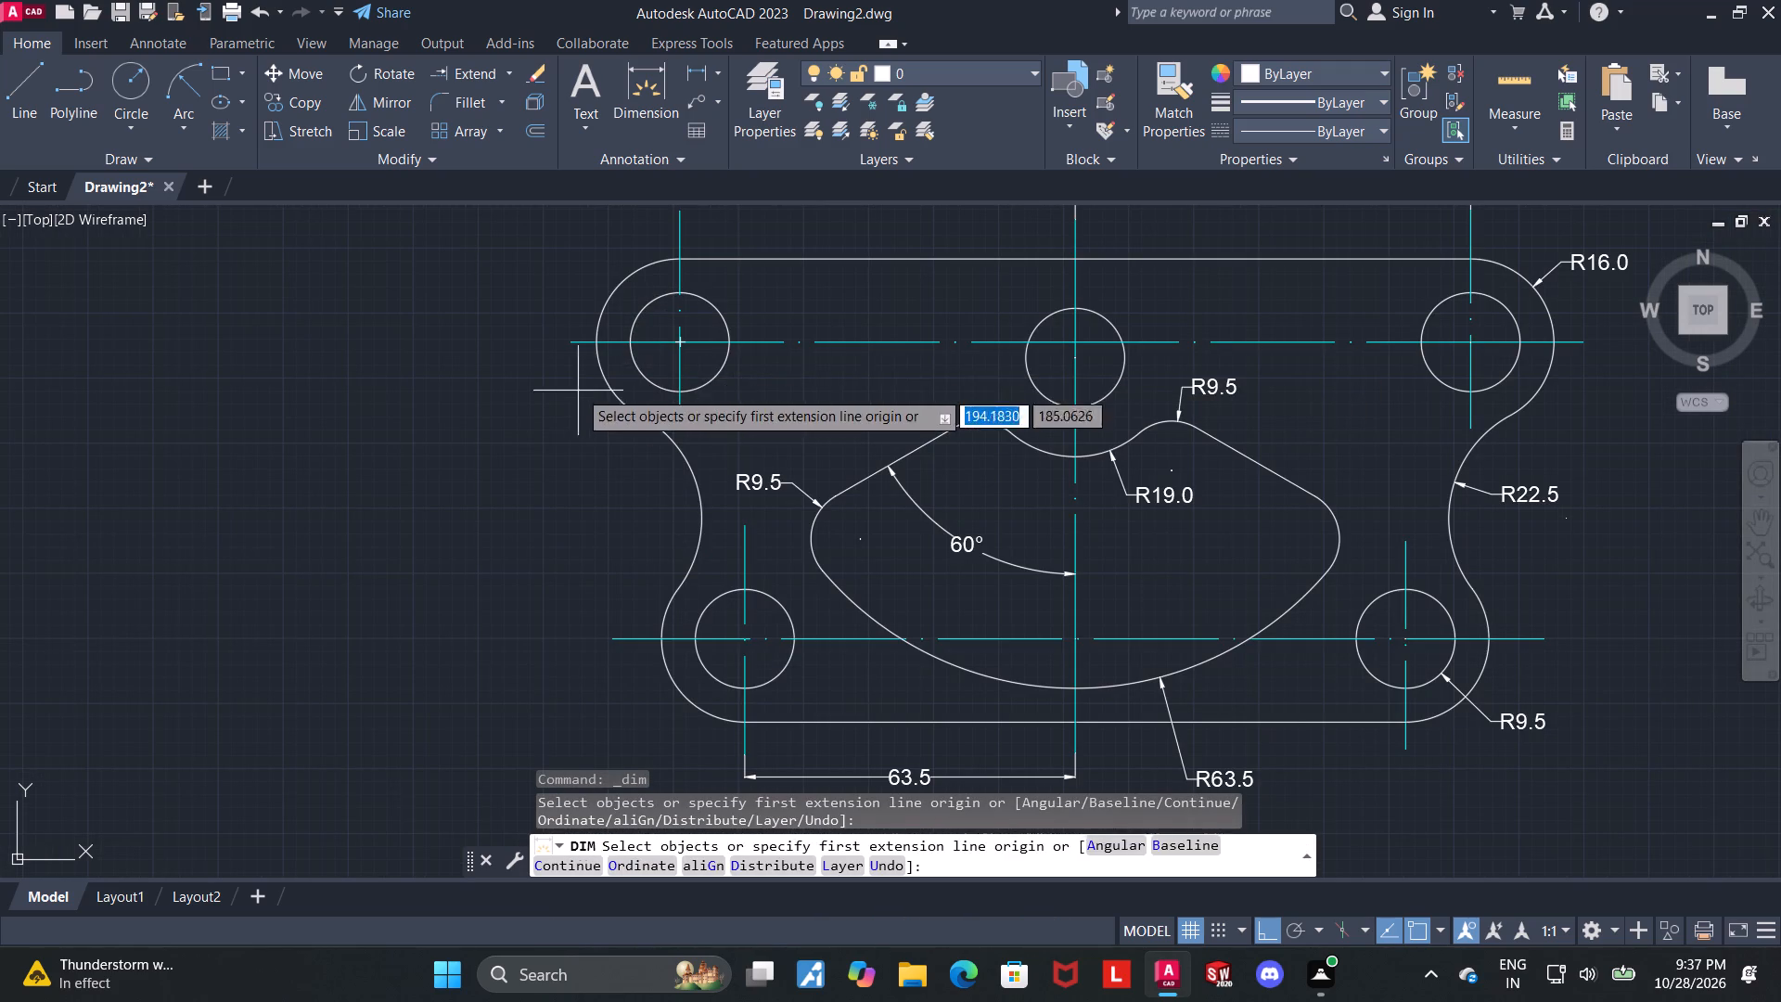
{"action": "left_click", "coordinate": [569, 343]}
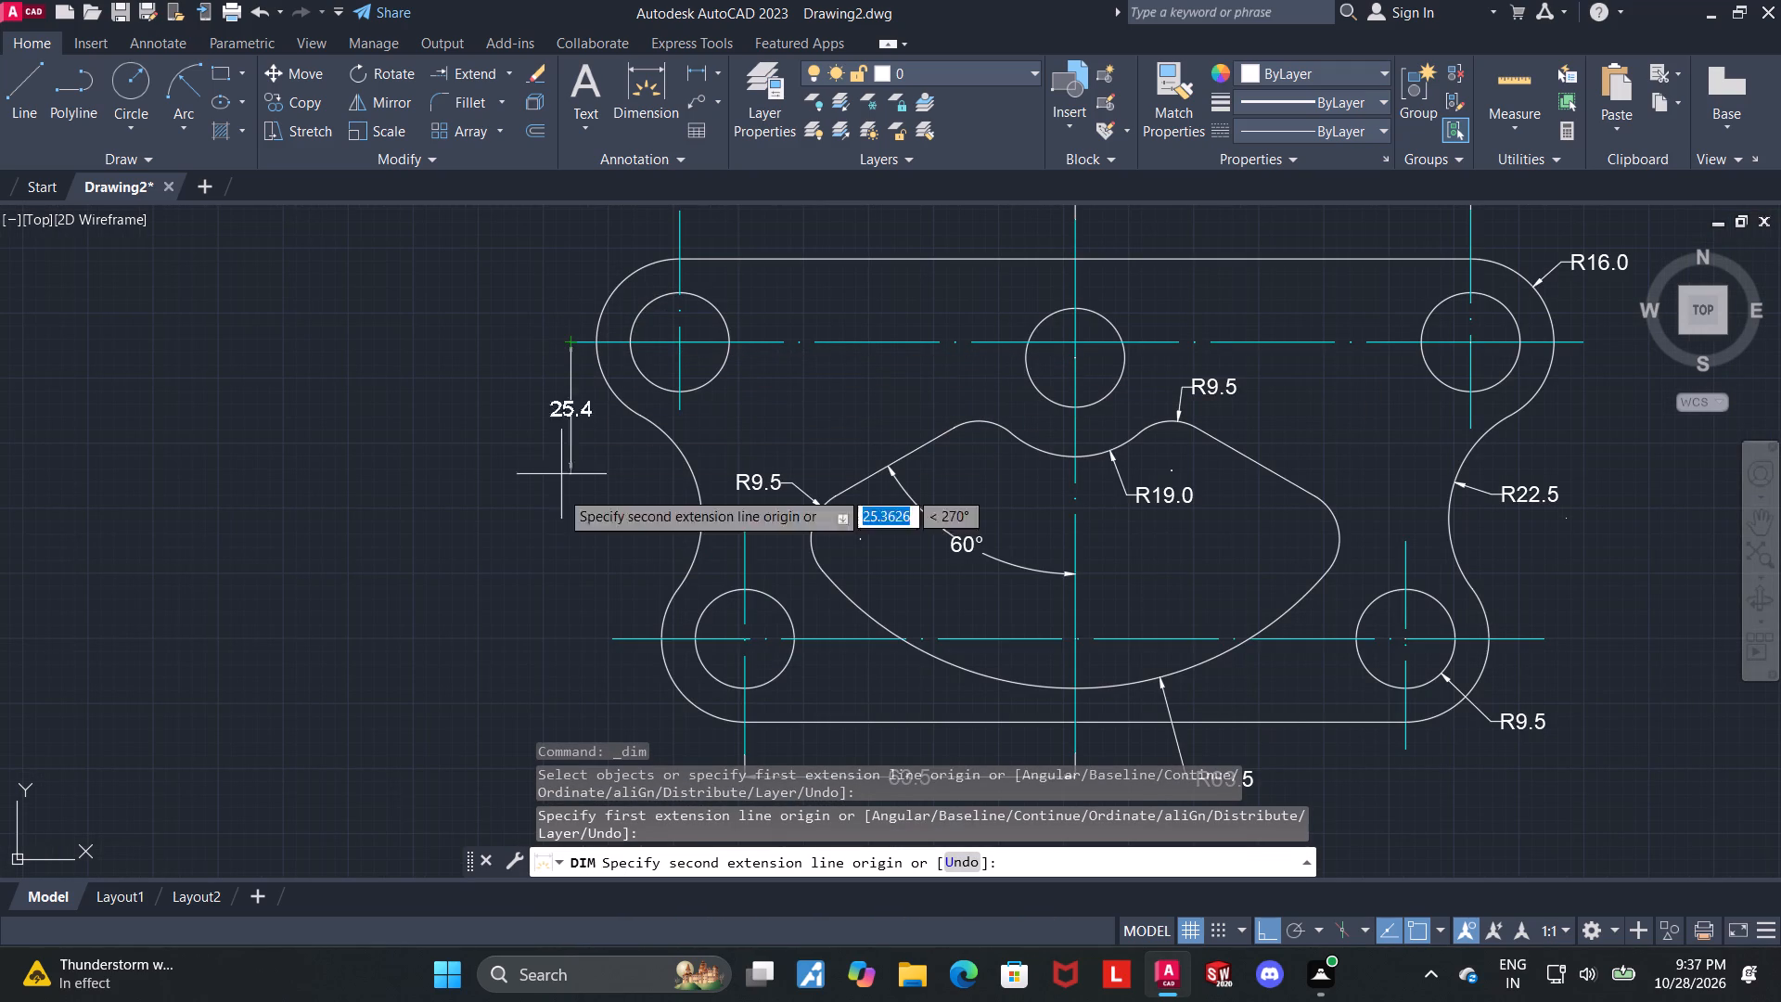
{"action": "left_click", "coordinate": [611, 639]}
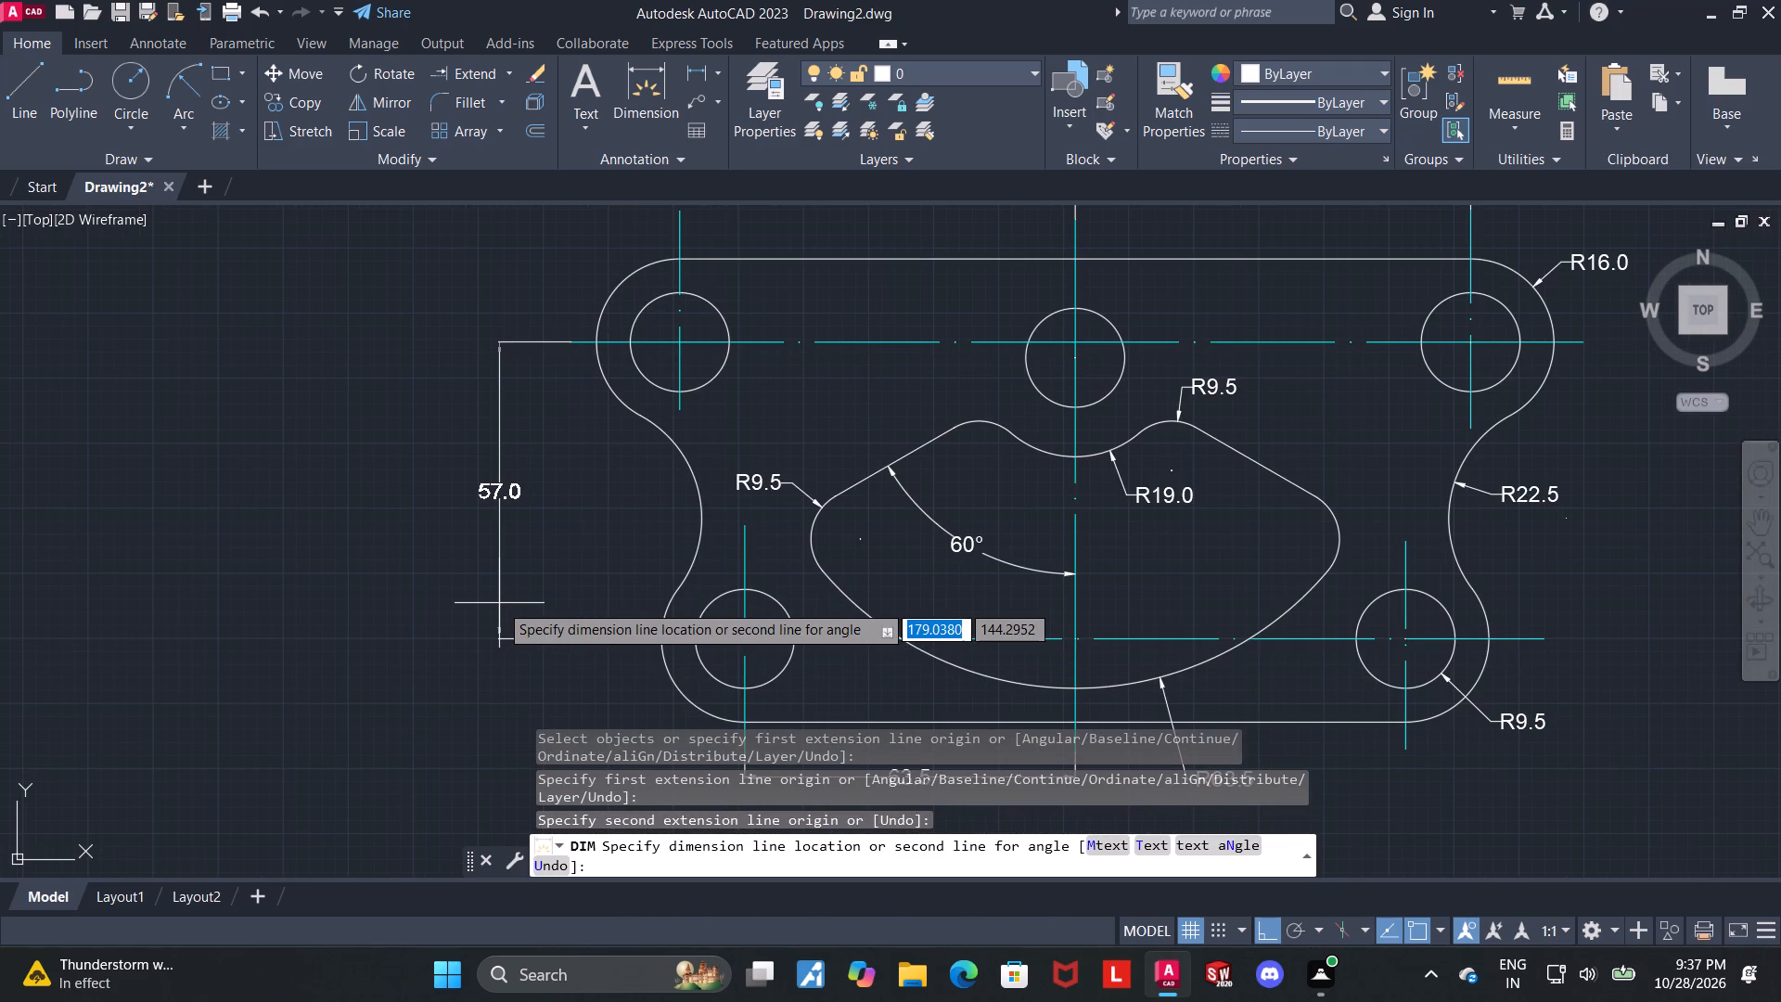
{"action": "left_click", "coordinate": [499, 603]}
{"action": "key", "text": "Escape"}
Draw a horizontal line through the centre of the plate's upper middle hole, extending slightly past the circle at both ends.
{"action": "middle_click_drag", "start_coordinate": [985, 361], "coordinate": [618, 411]}
{"action": "left_click", "coordinate": [27, 84]}
{"action": "scroll", "coordinate": [658, 387], "scroll_direction": "up", "scroll_amount": 2}
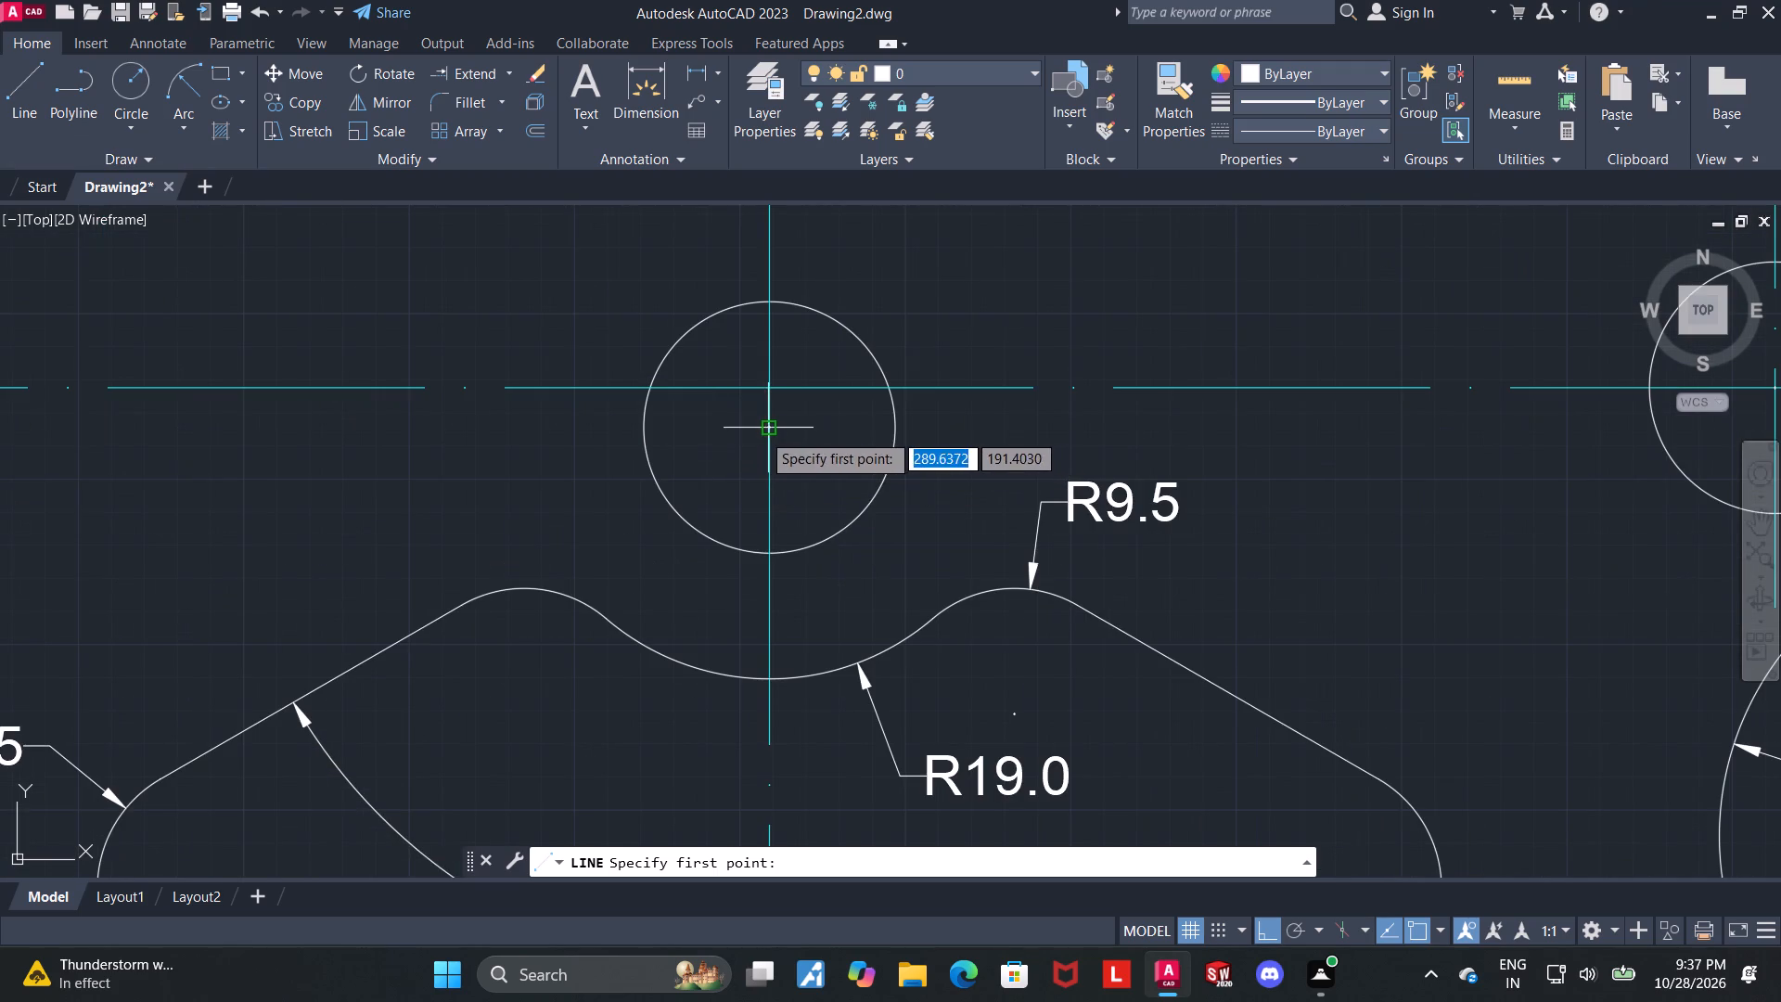
{"action": "left_click", "coordinate": [920, 429]}
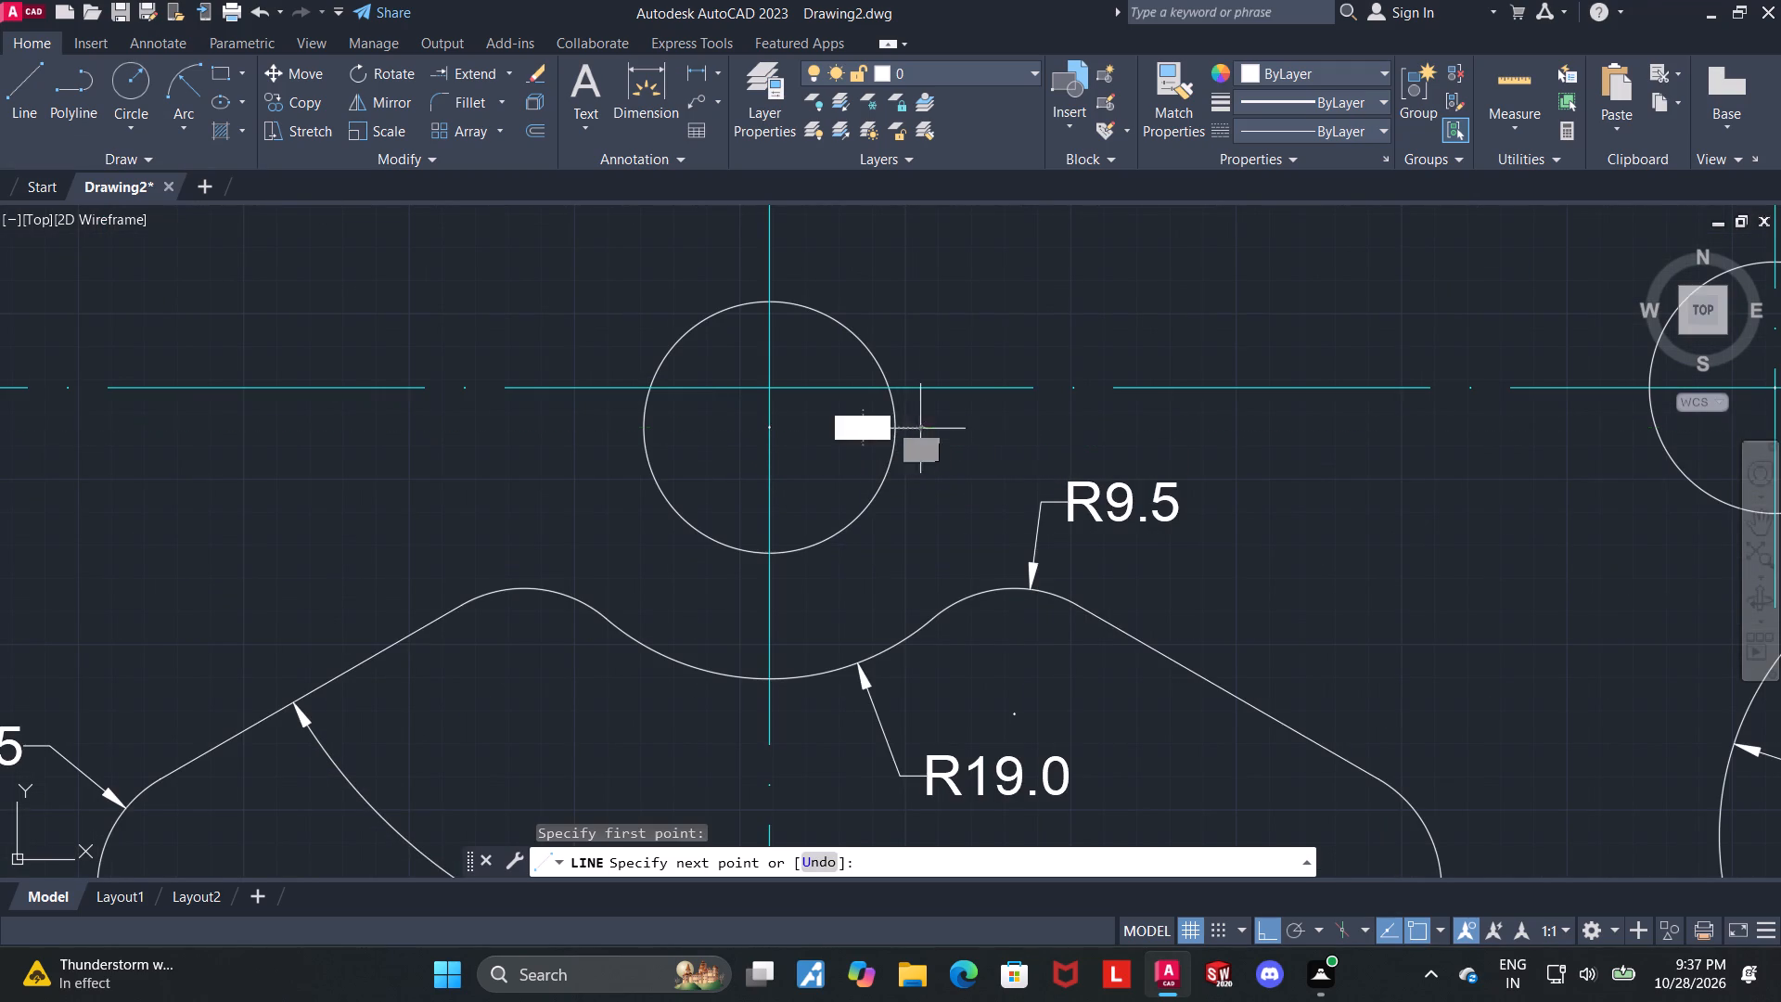
{"action": "left_click", "coordinate": [599, 423]}
{"action": "key", "text": "Escape"}
Set the new horizontal line through the upper middle hole to linetype ACAD_ISO04W100 and colour cyan.
{"action": "left_click", "coordinate": [724, 431]}
{"action": "left_click", "coordinate": [721, 426]}
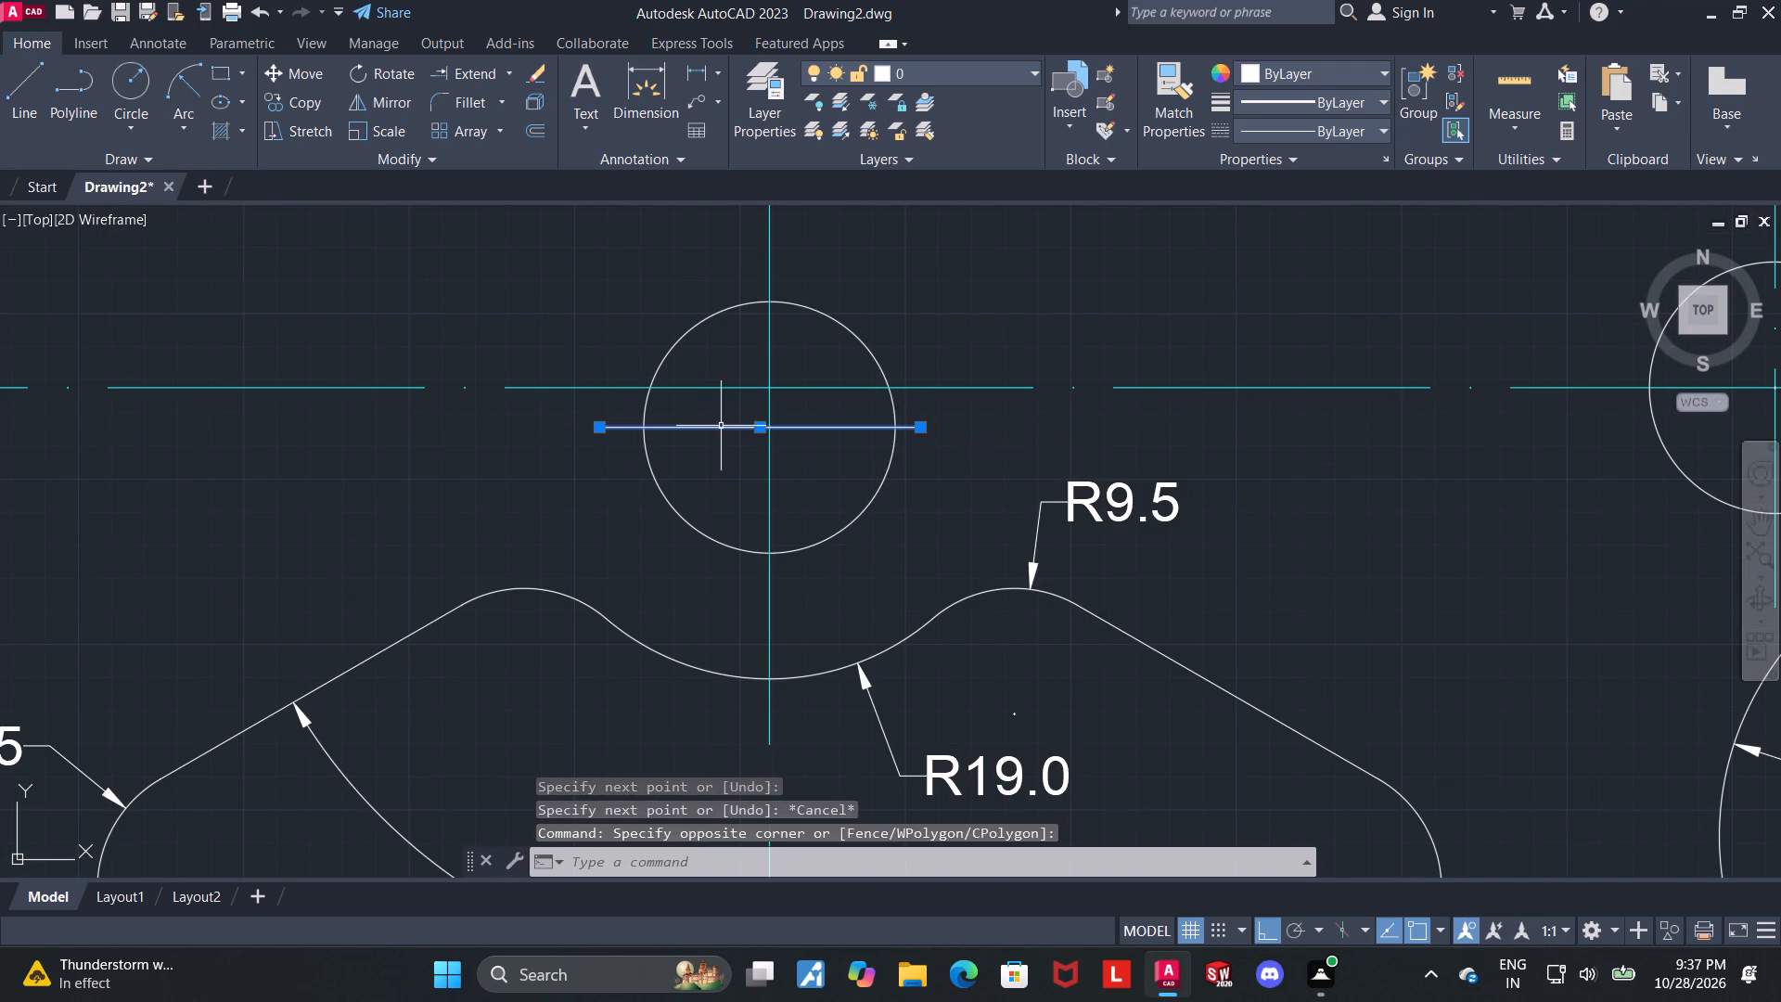
{"action": "left_click", "coordinate": [1286, 136]}
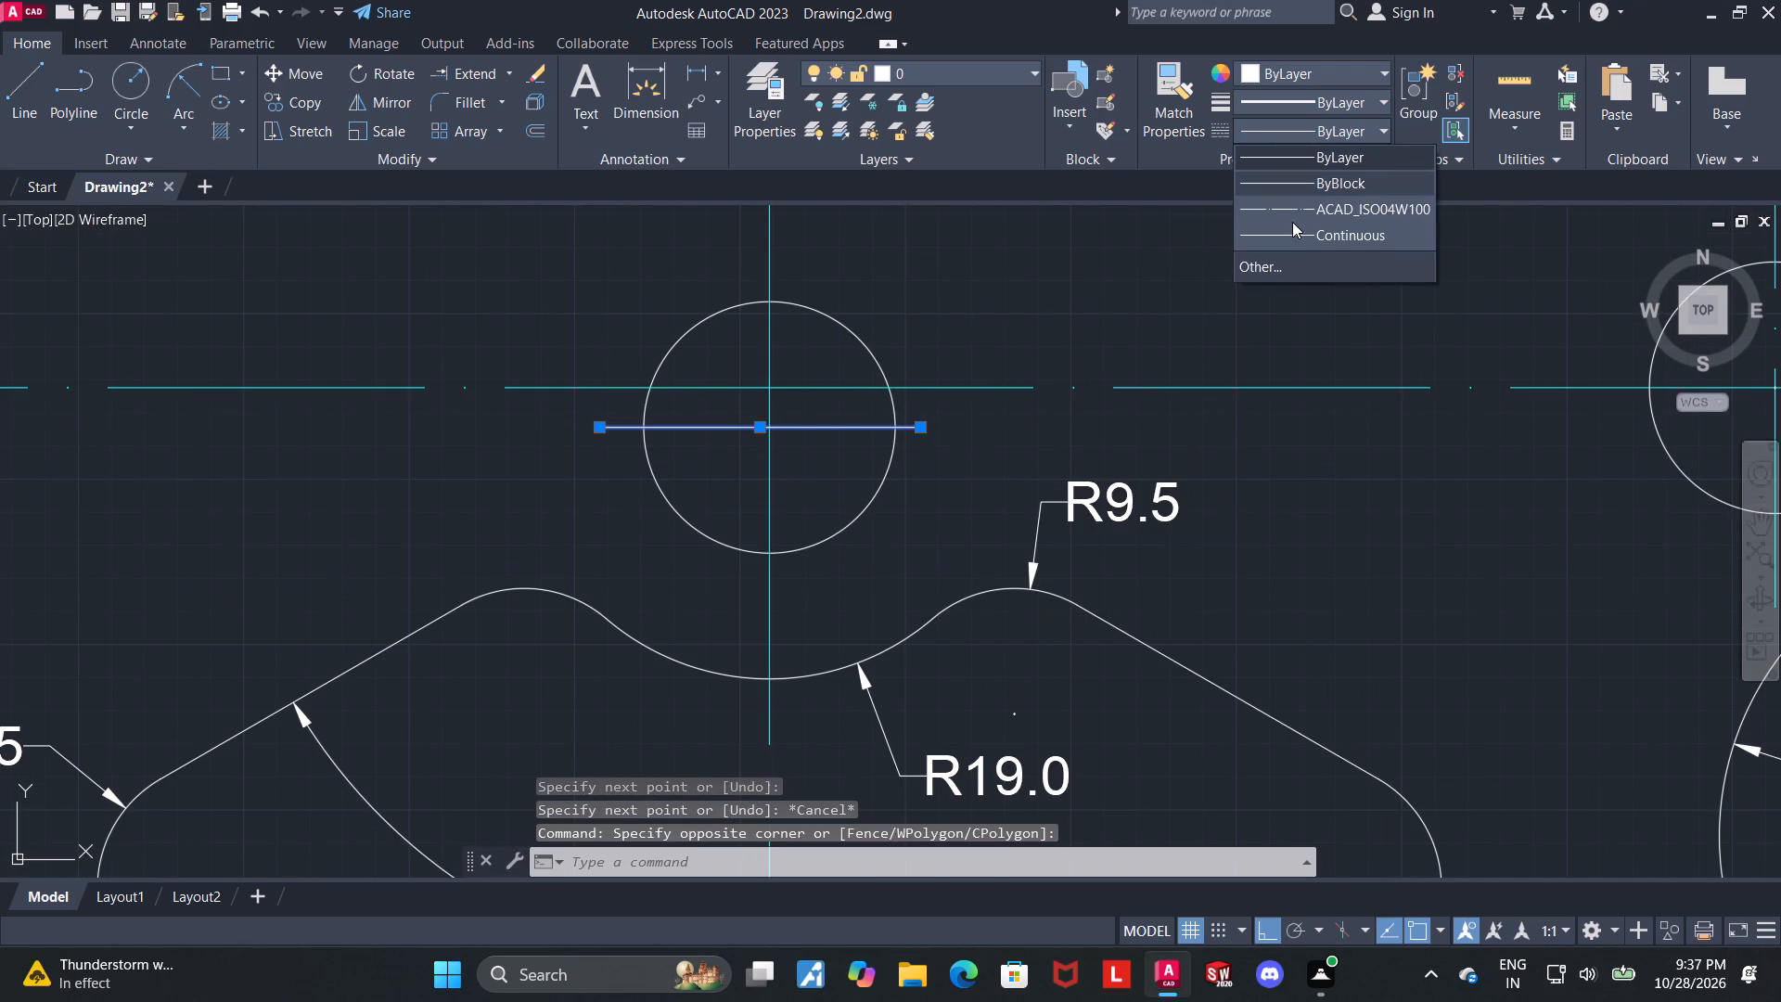
{"action": "left_click", "coordinate": [1292, 217]}
{"action": "left_click", "coordinate": [1313, 65]}
{"action": "left_click", "coordinate": [1312, 293]}
{"action": "key", "text": "Escape"}
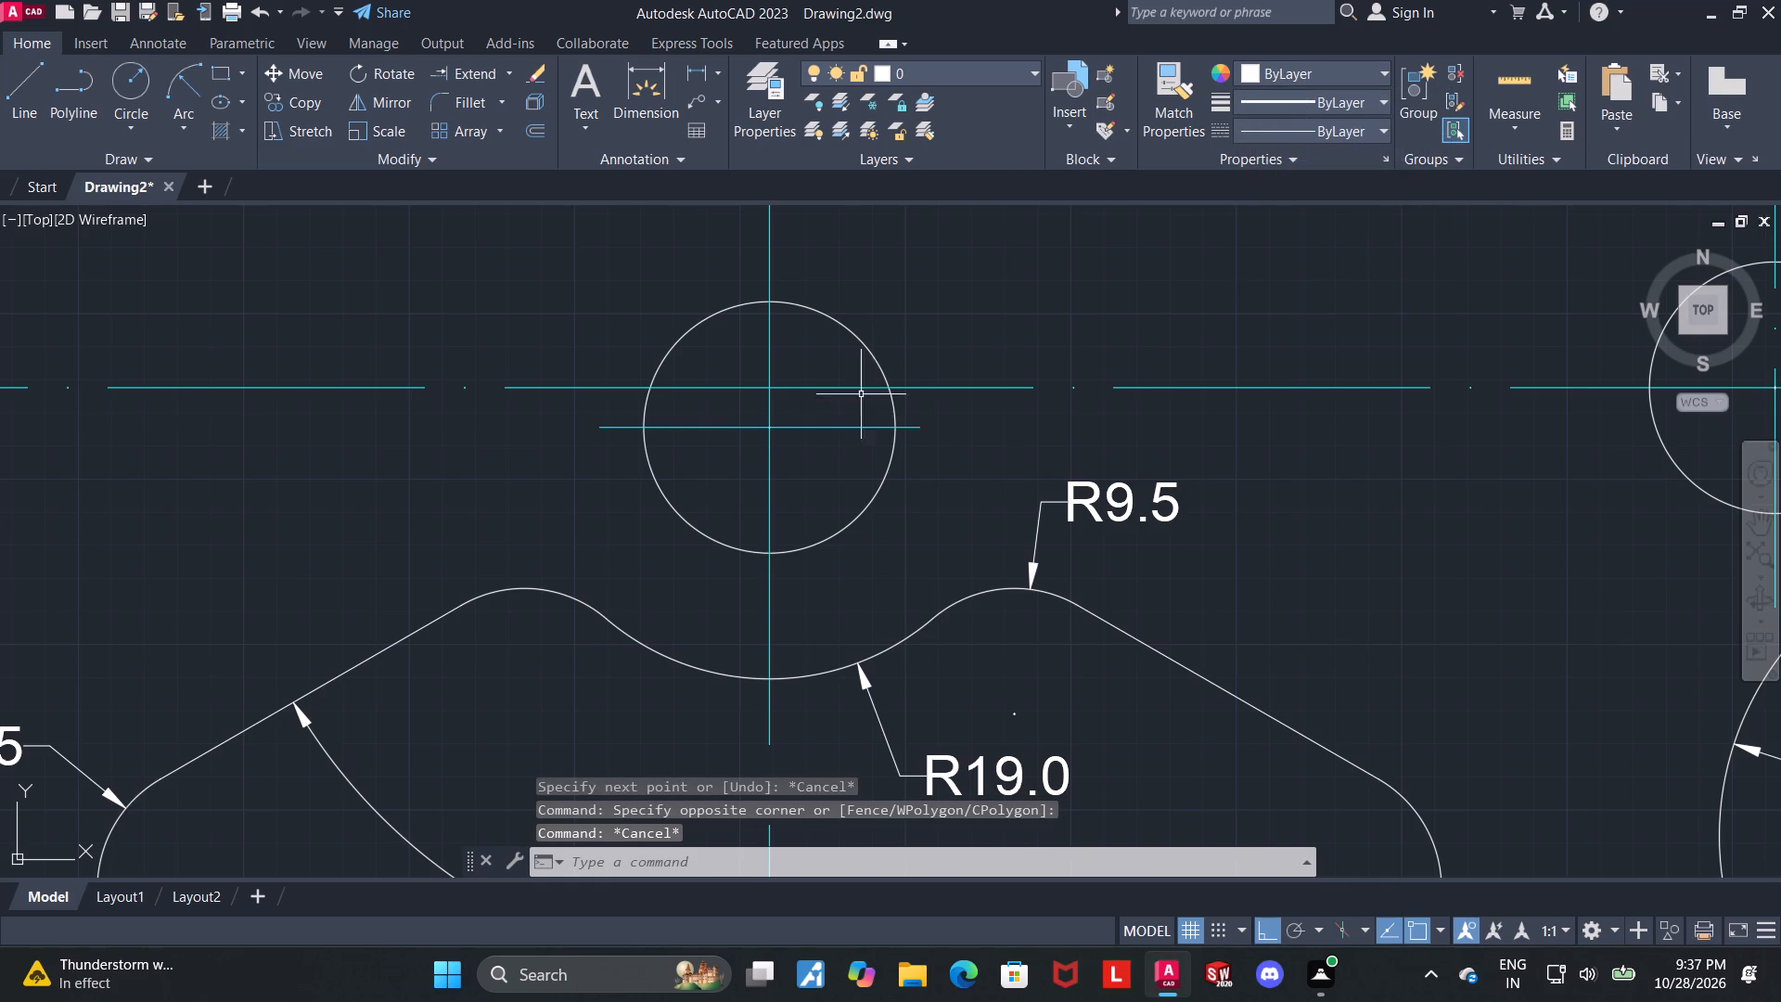
Dimension the vertical distance between the upper middle hole's horizontal centre line and the lower centre line, placing it inside the 57.0 dimension.
{"action": "scroll", "coordinate": [866, 419], "scroll_direction": "down", "scroll_amount": 2}
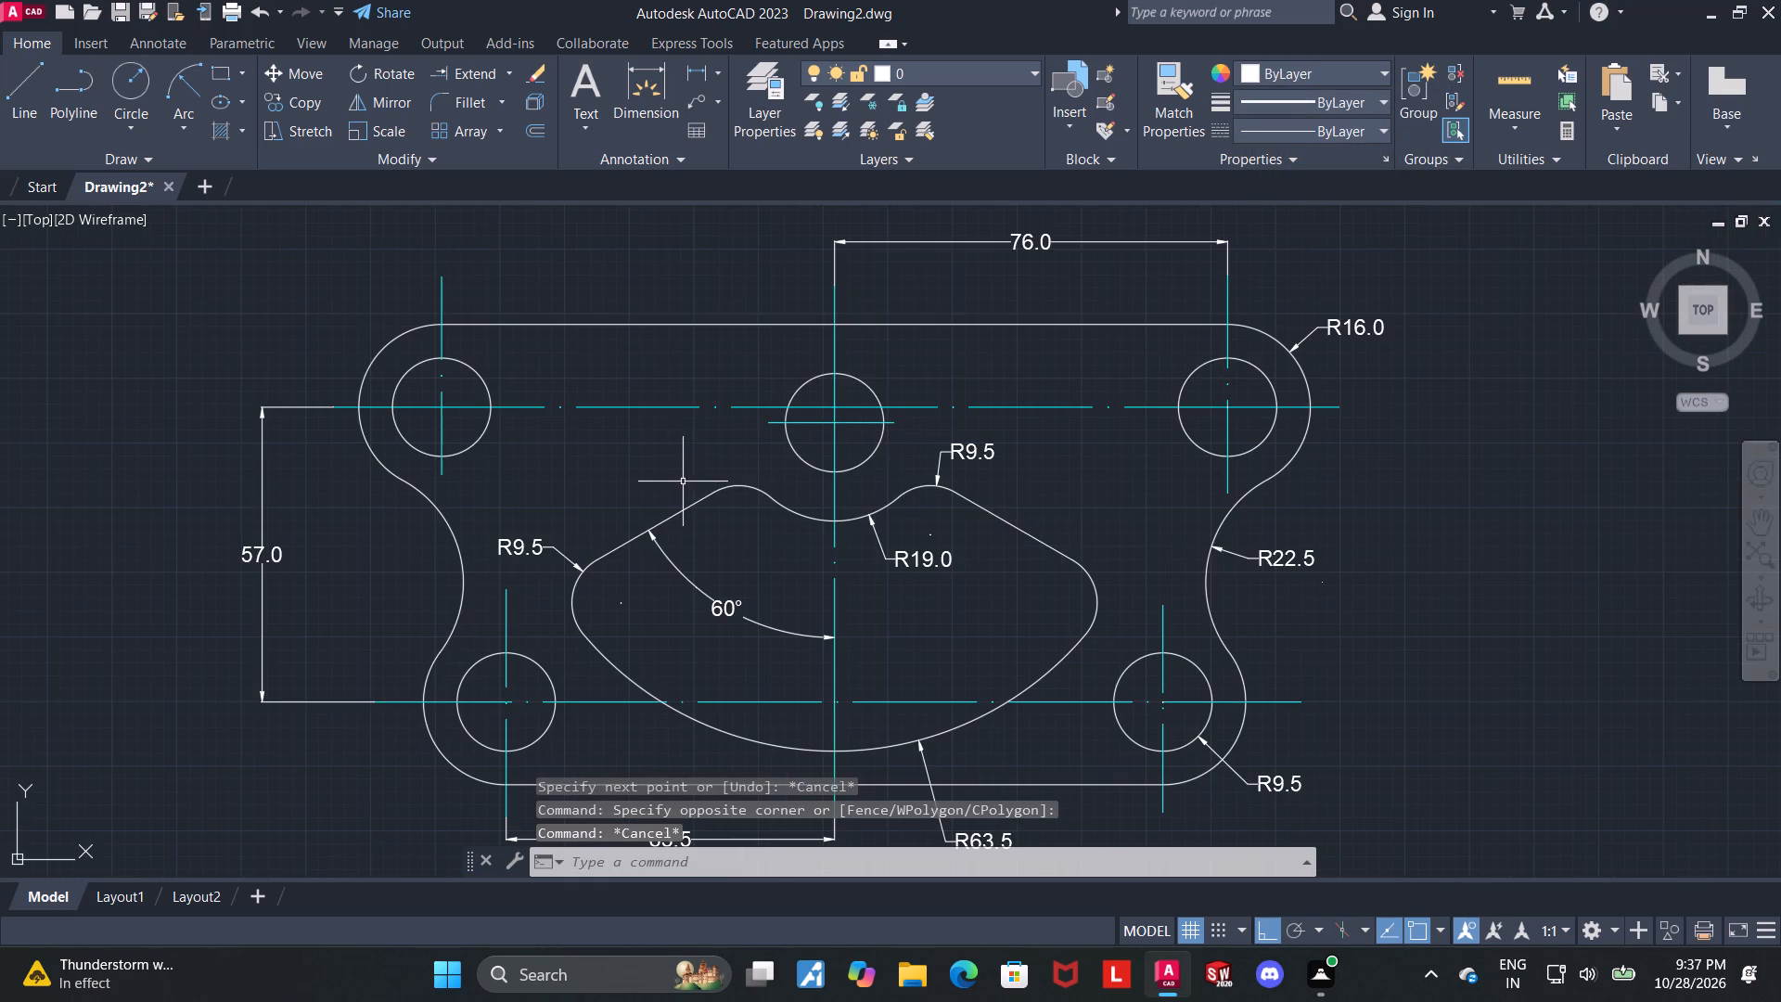
{"action": "left_click", "coordinate": [632, 95]}
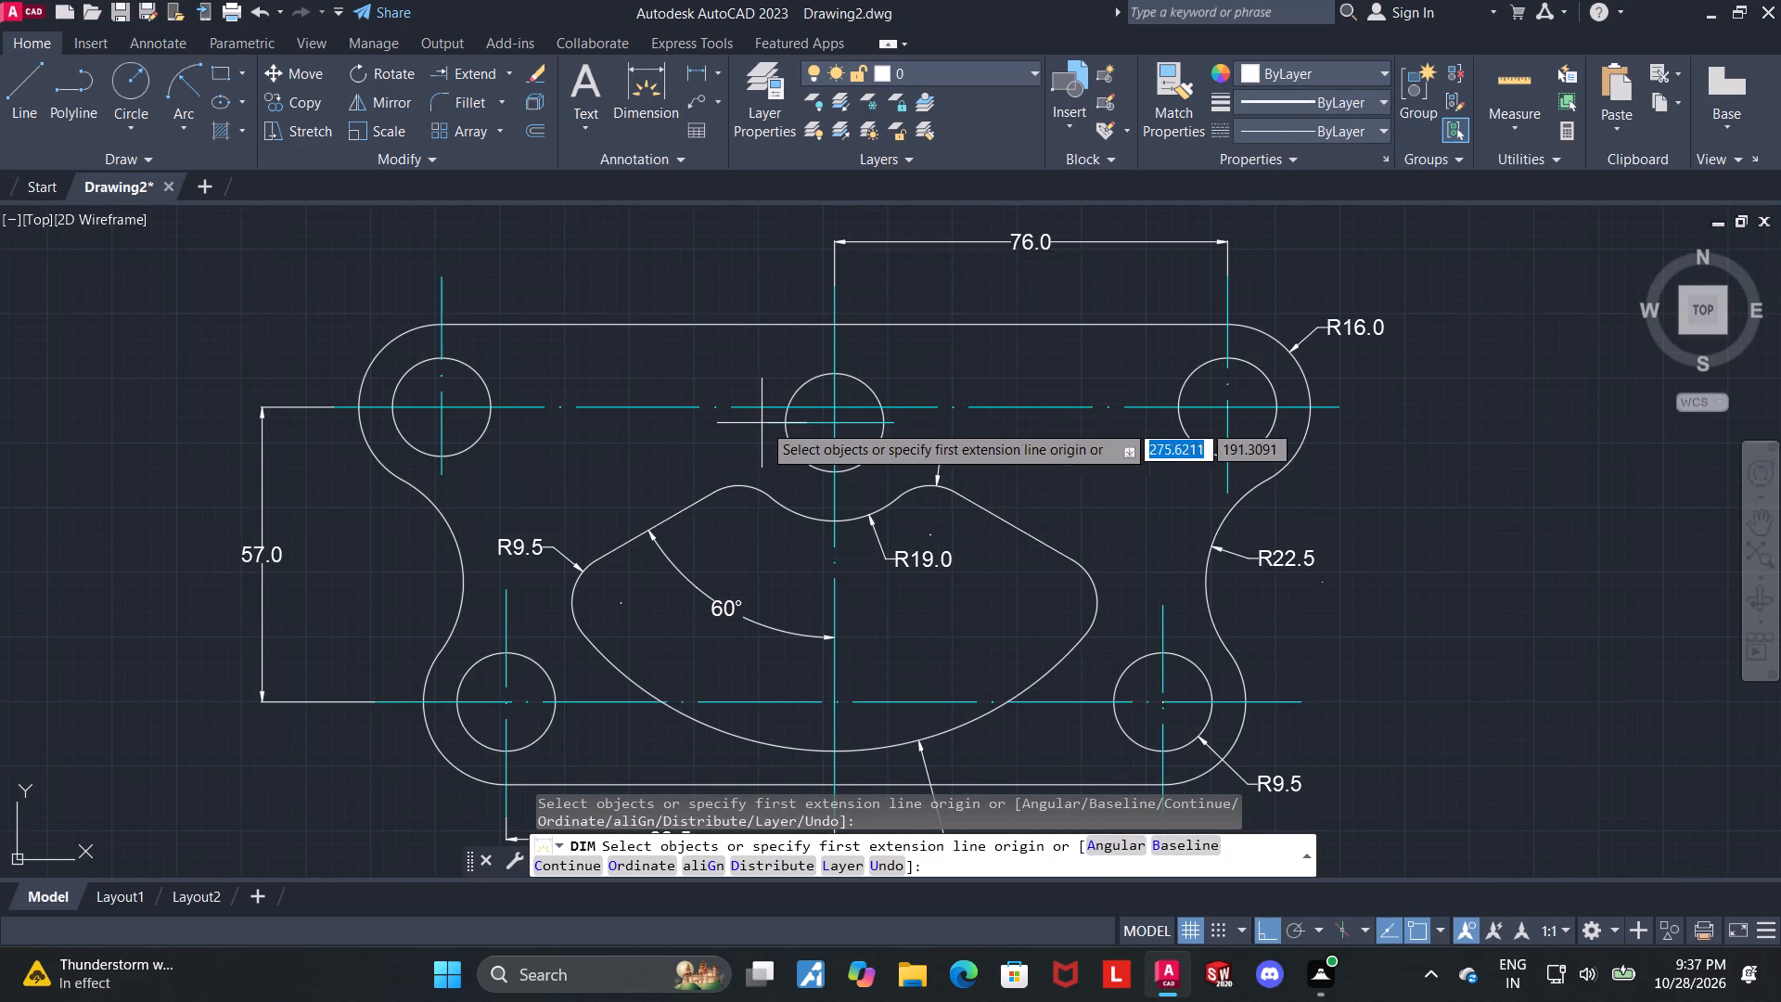
{"action": "left_click", "coordinate": [766, 423]}
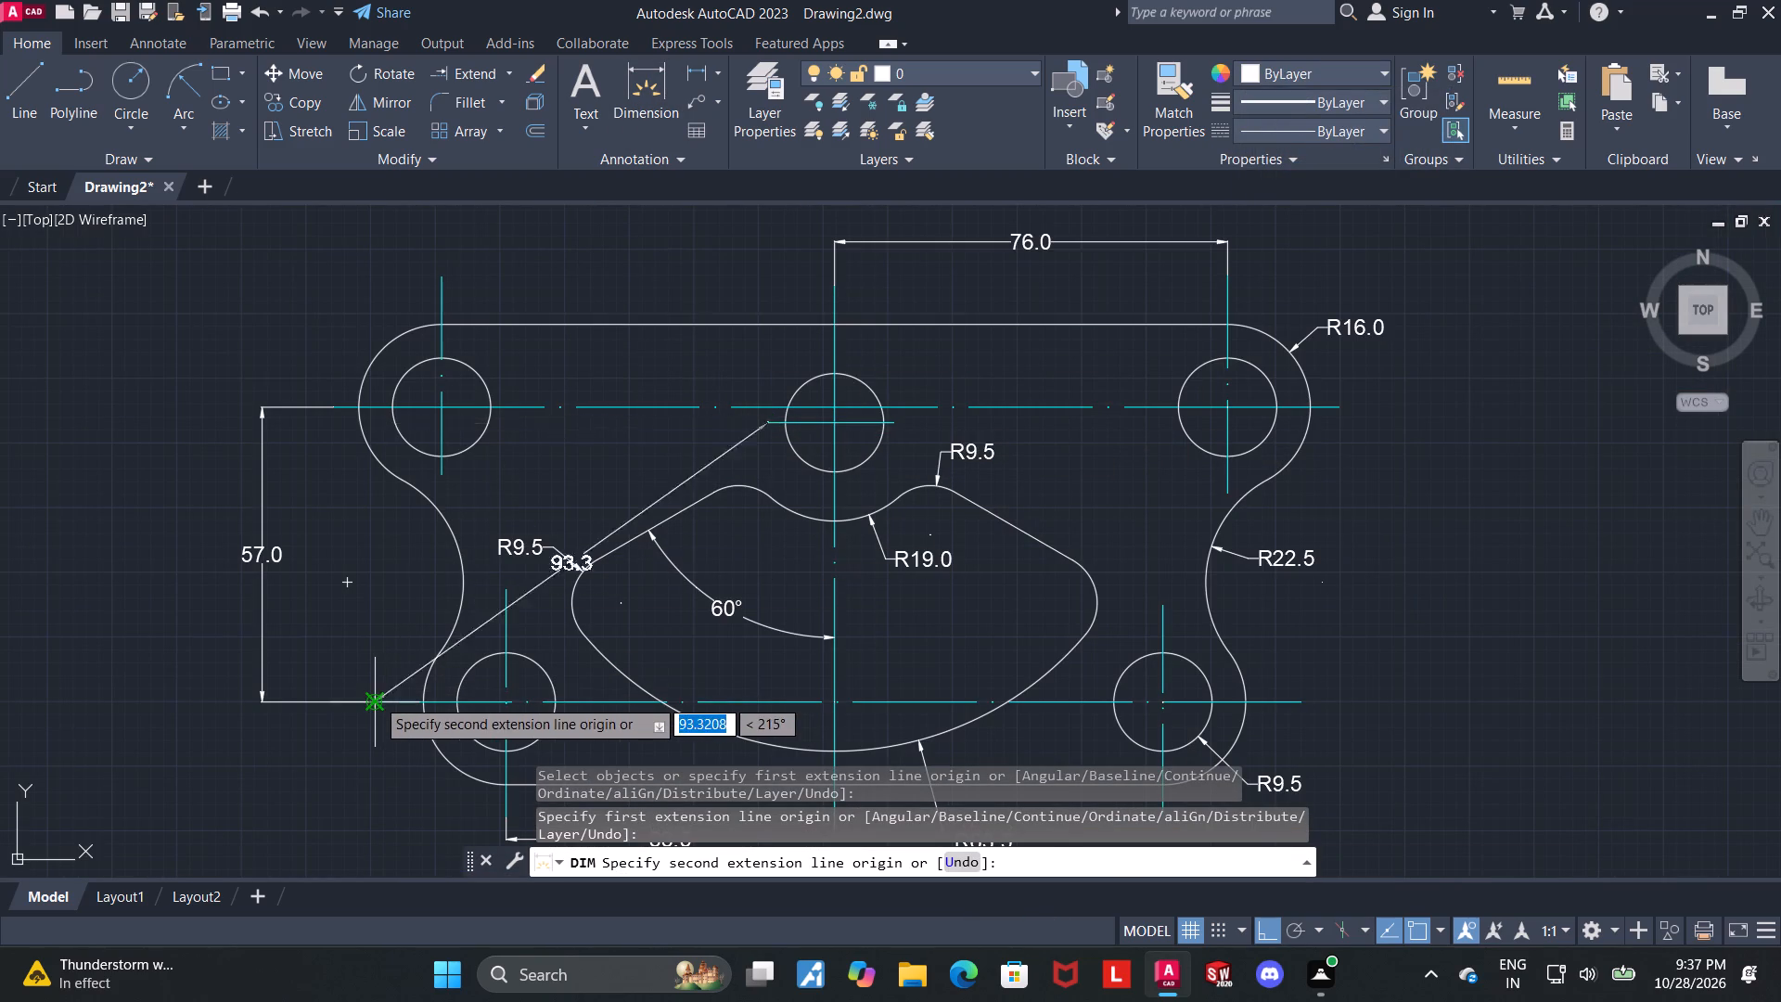
{"action": "left_click", "coordinate": [375, 698]}
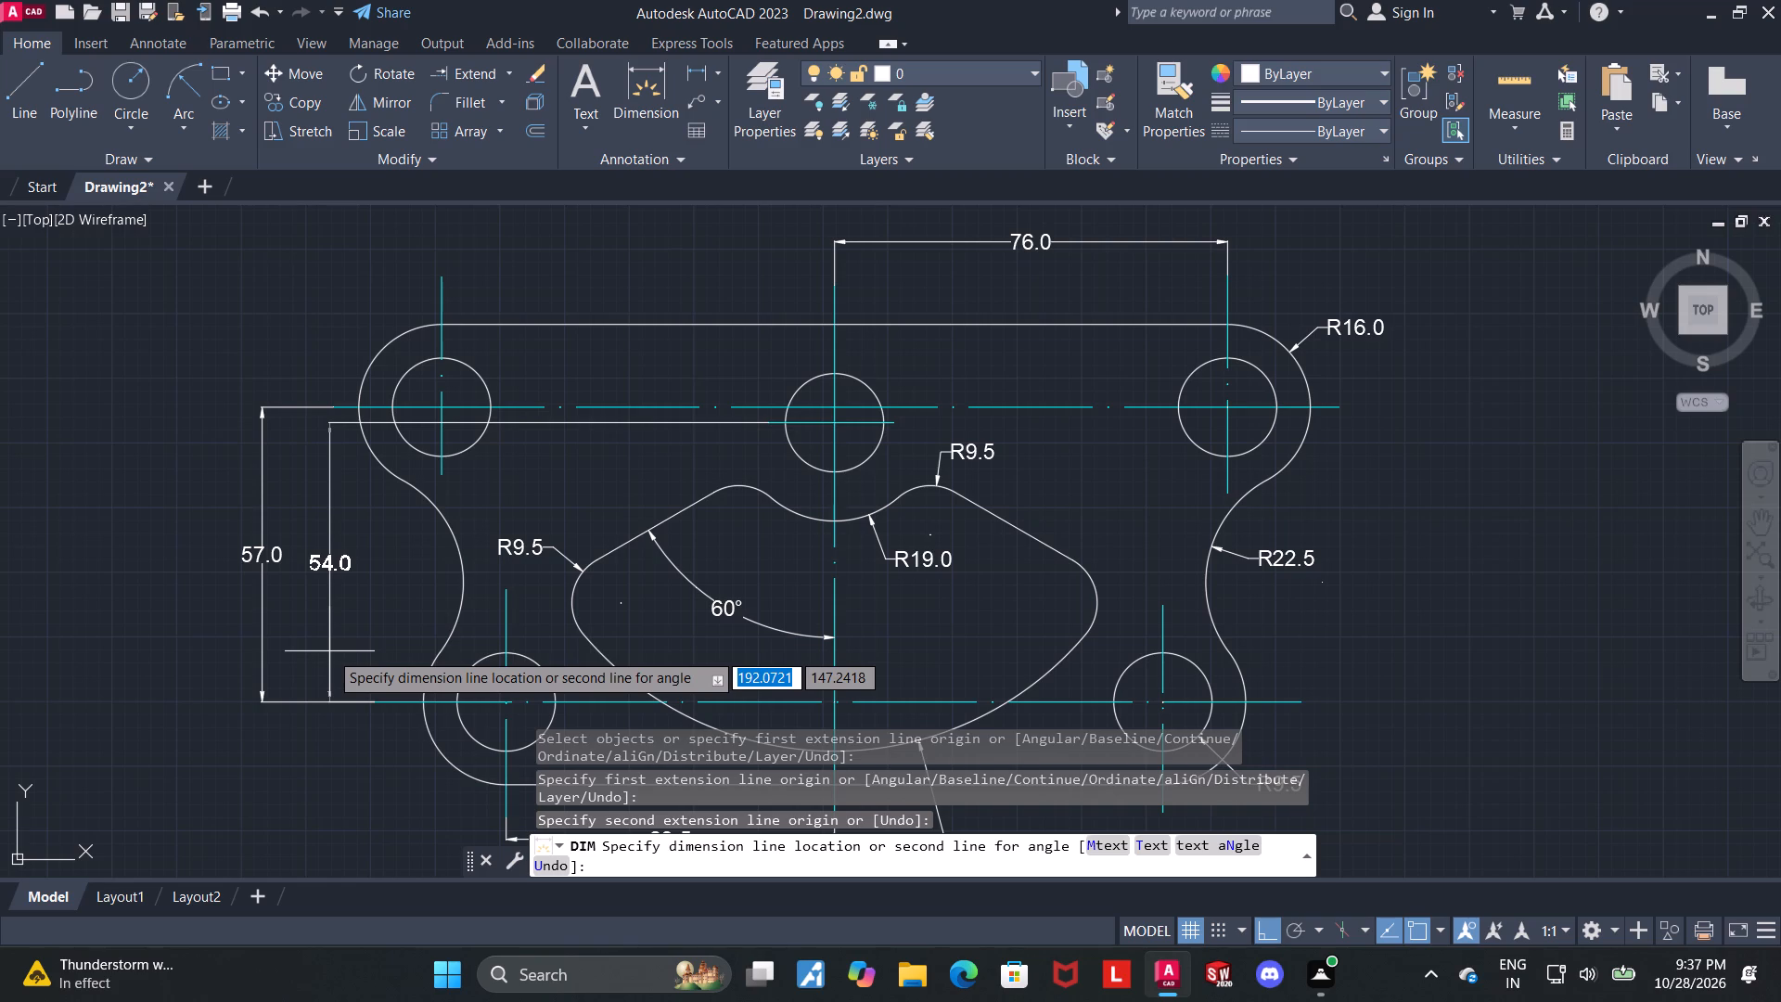
{"action": "key", "text": "Escape"}
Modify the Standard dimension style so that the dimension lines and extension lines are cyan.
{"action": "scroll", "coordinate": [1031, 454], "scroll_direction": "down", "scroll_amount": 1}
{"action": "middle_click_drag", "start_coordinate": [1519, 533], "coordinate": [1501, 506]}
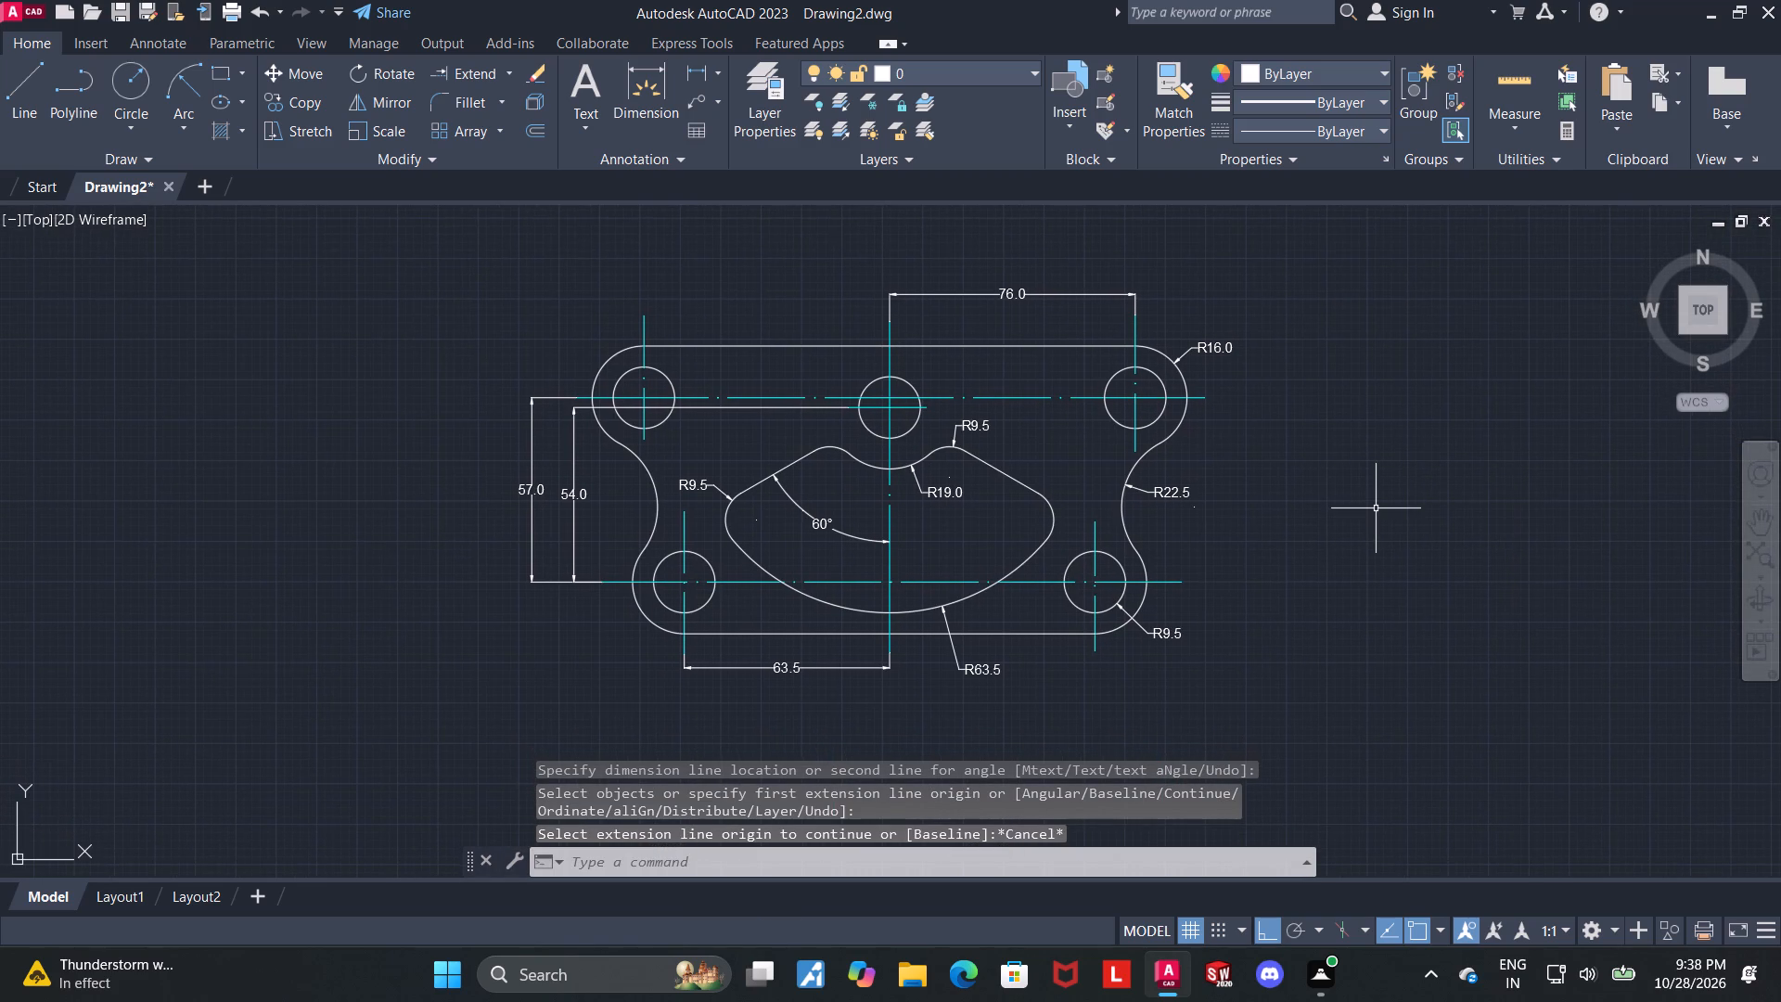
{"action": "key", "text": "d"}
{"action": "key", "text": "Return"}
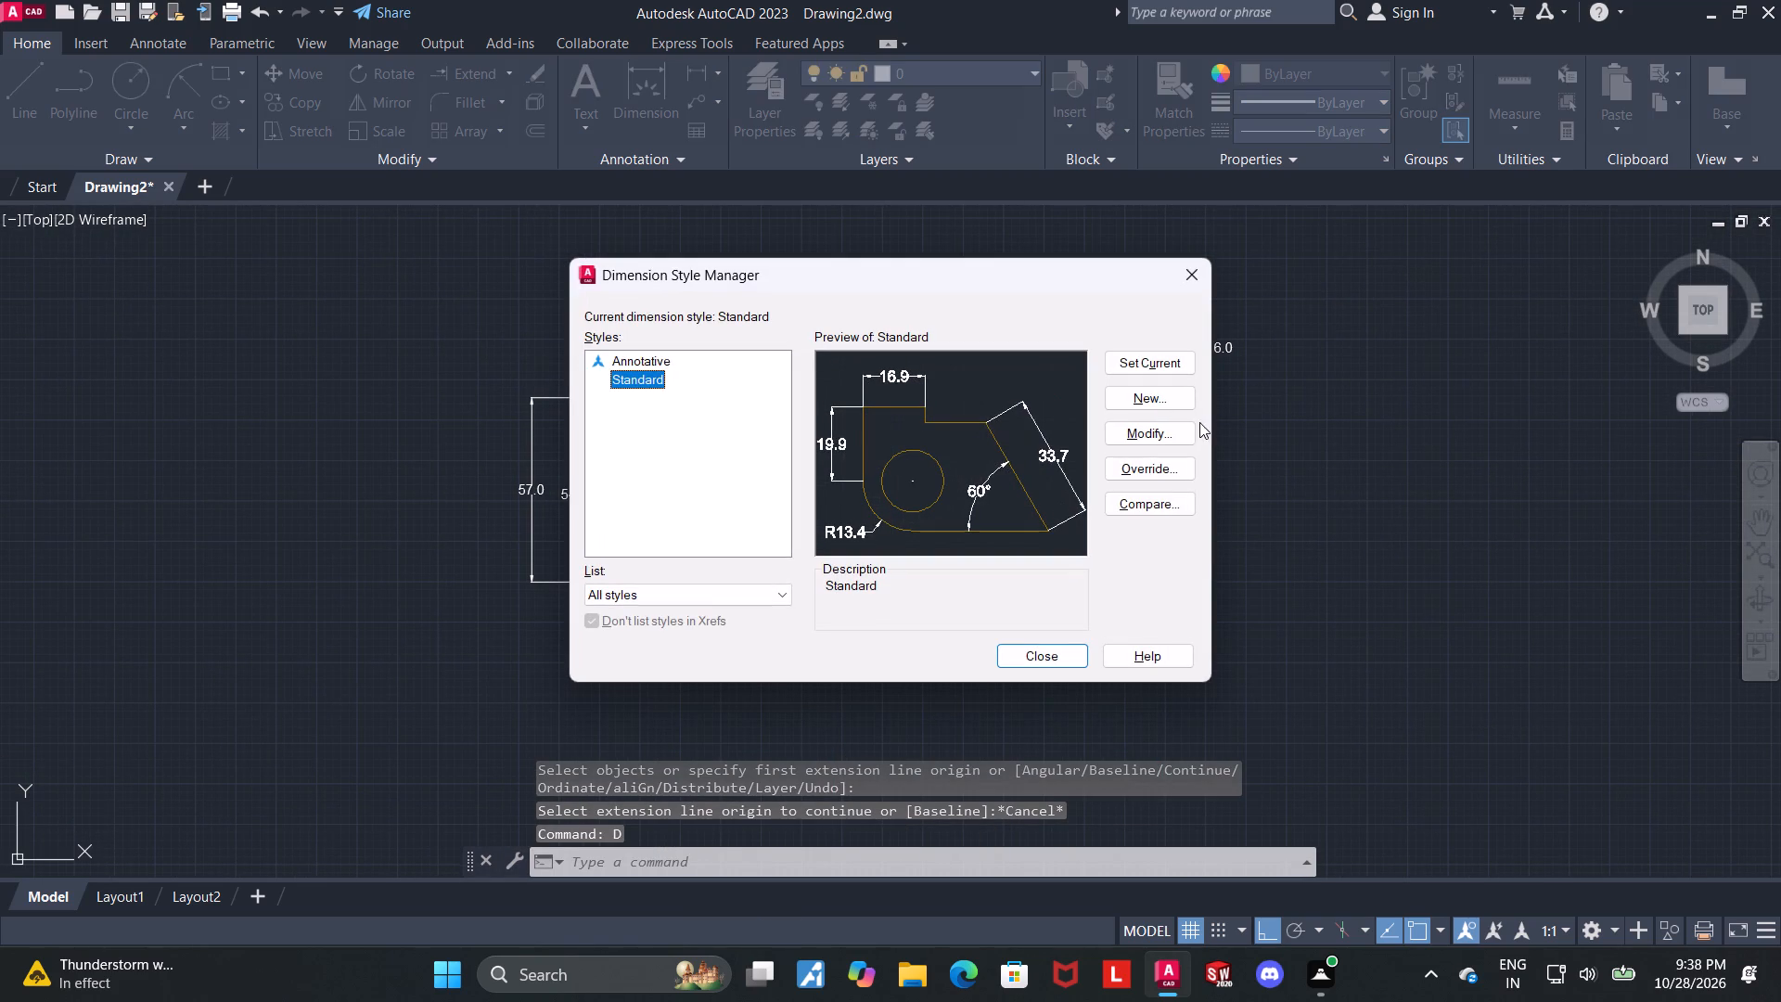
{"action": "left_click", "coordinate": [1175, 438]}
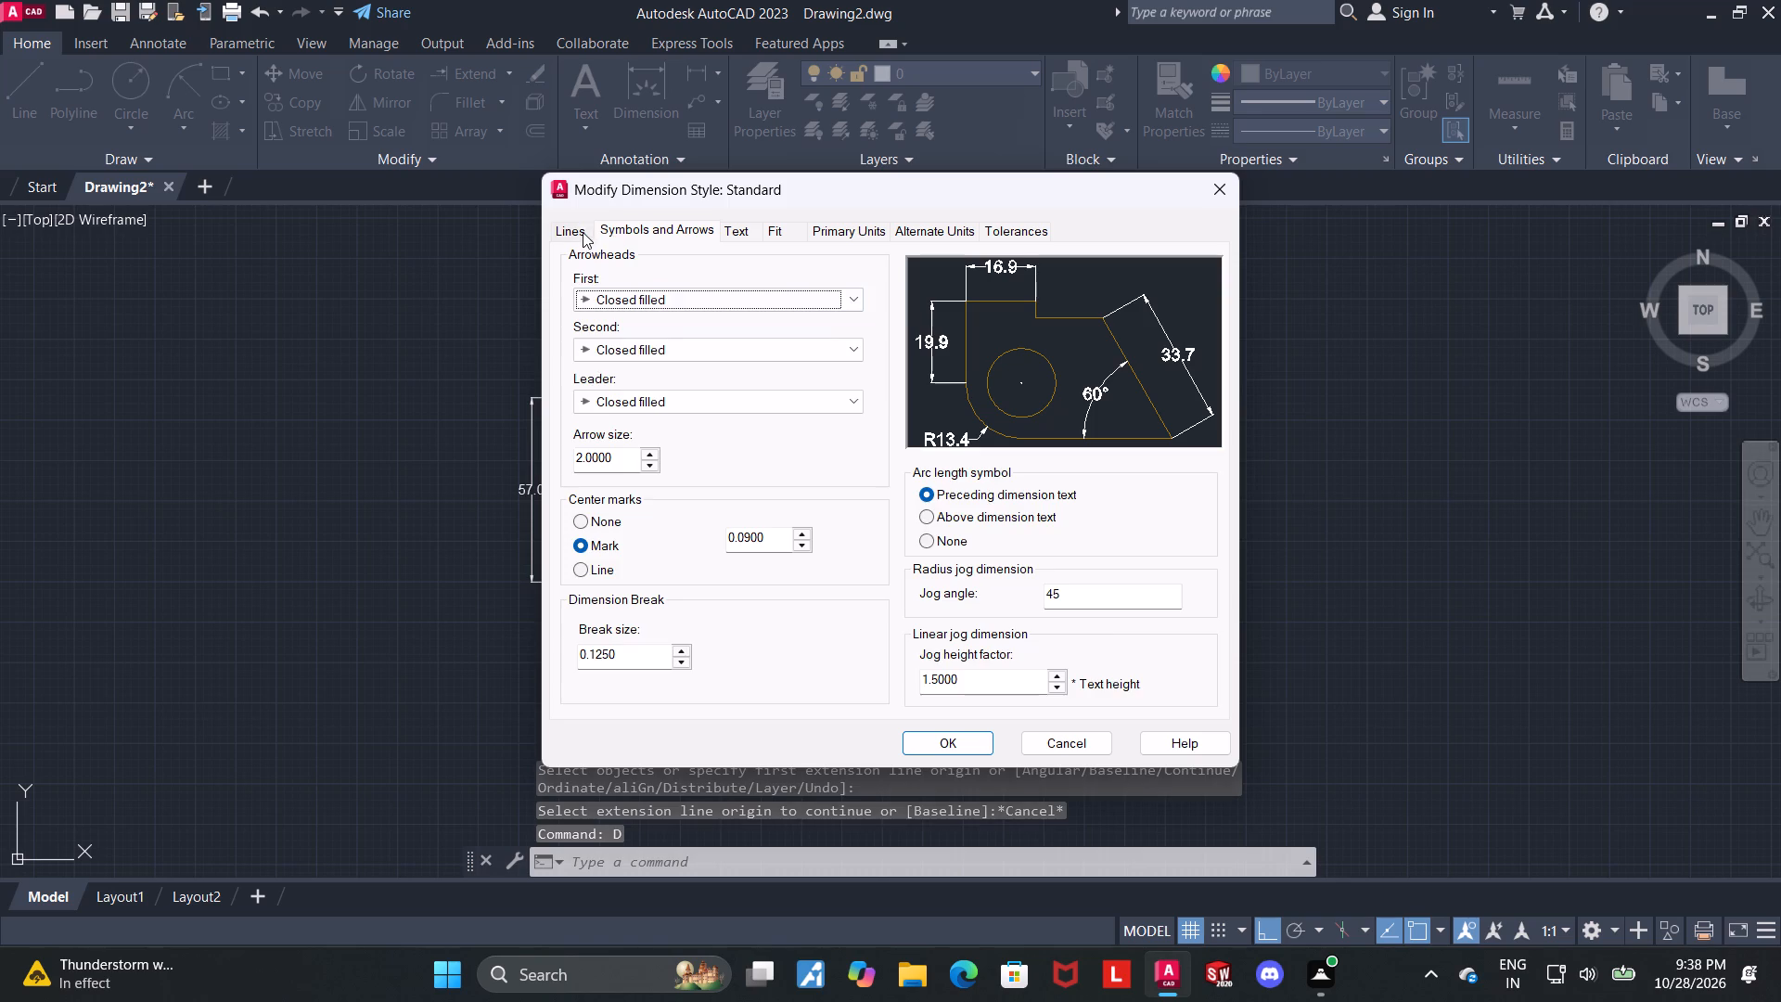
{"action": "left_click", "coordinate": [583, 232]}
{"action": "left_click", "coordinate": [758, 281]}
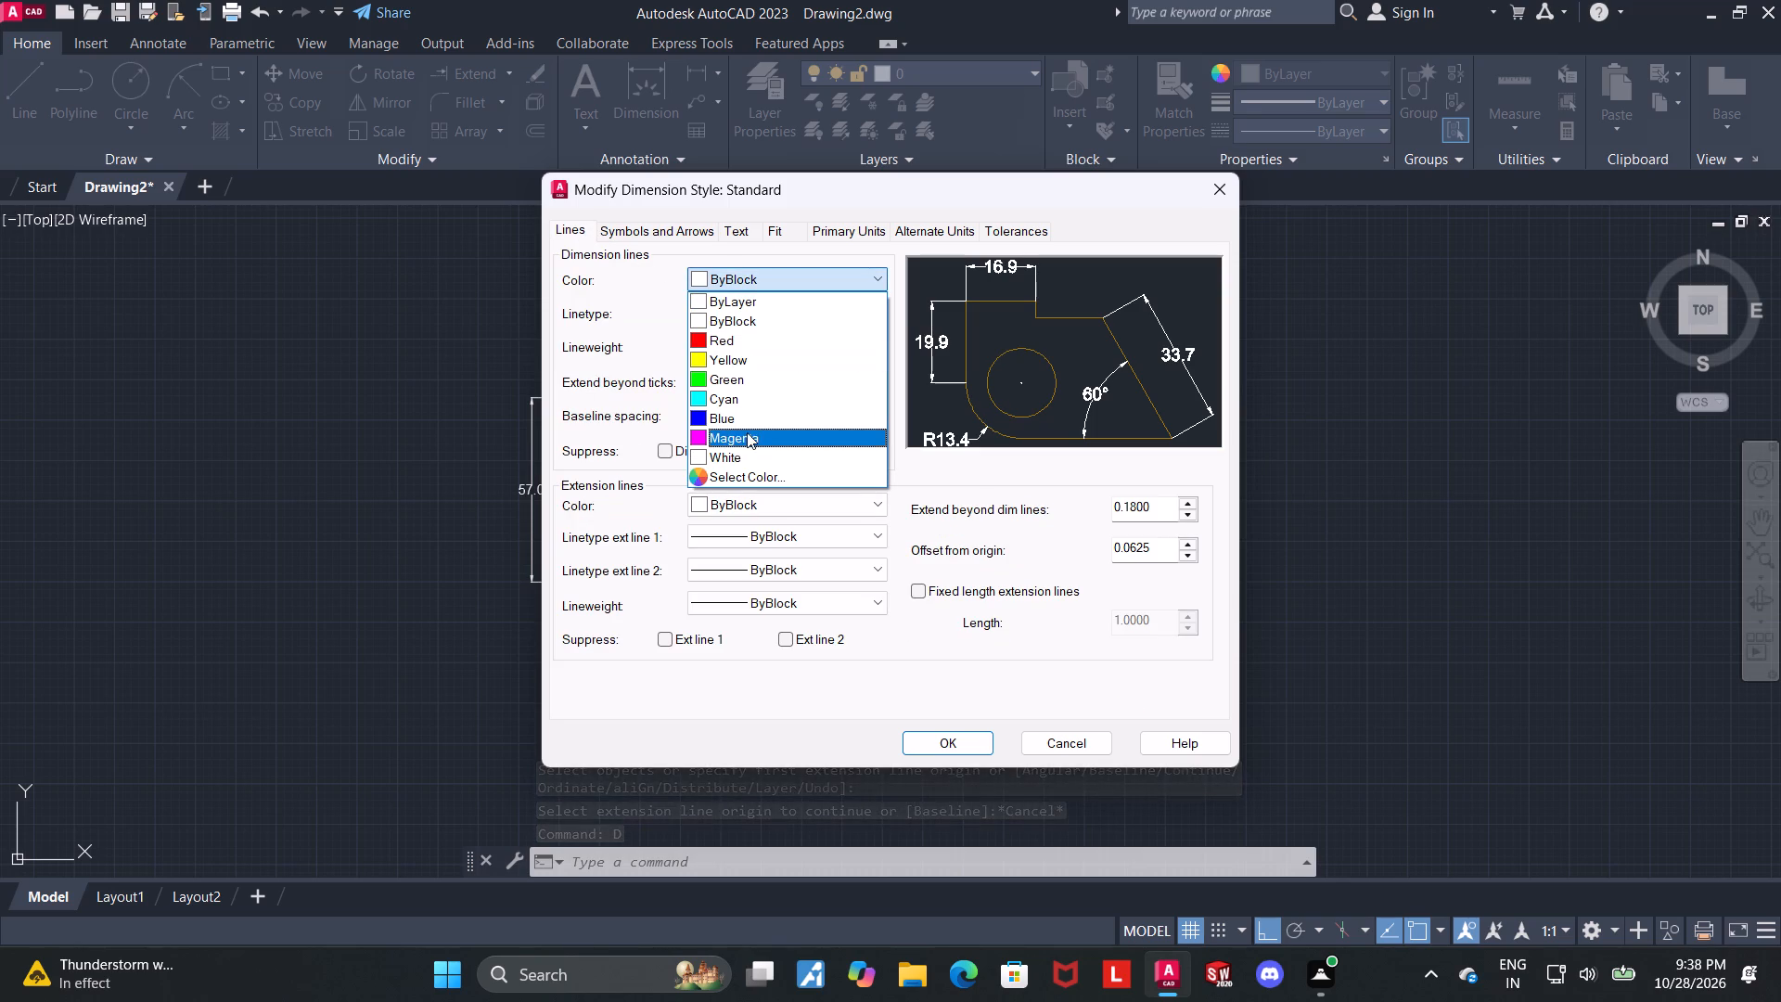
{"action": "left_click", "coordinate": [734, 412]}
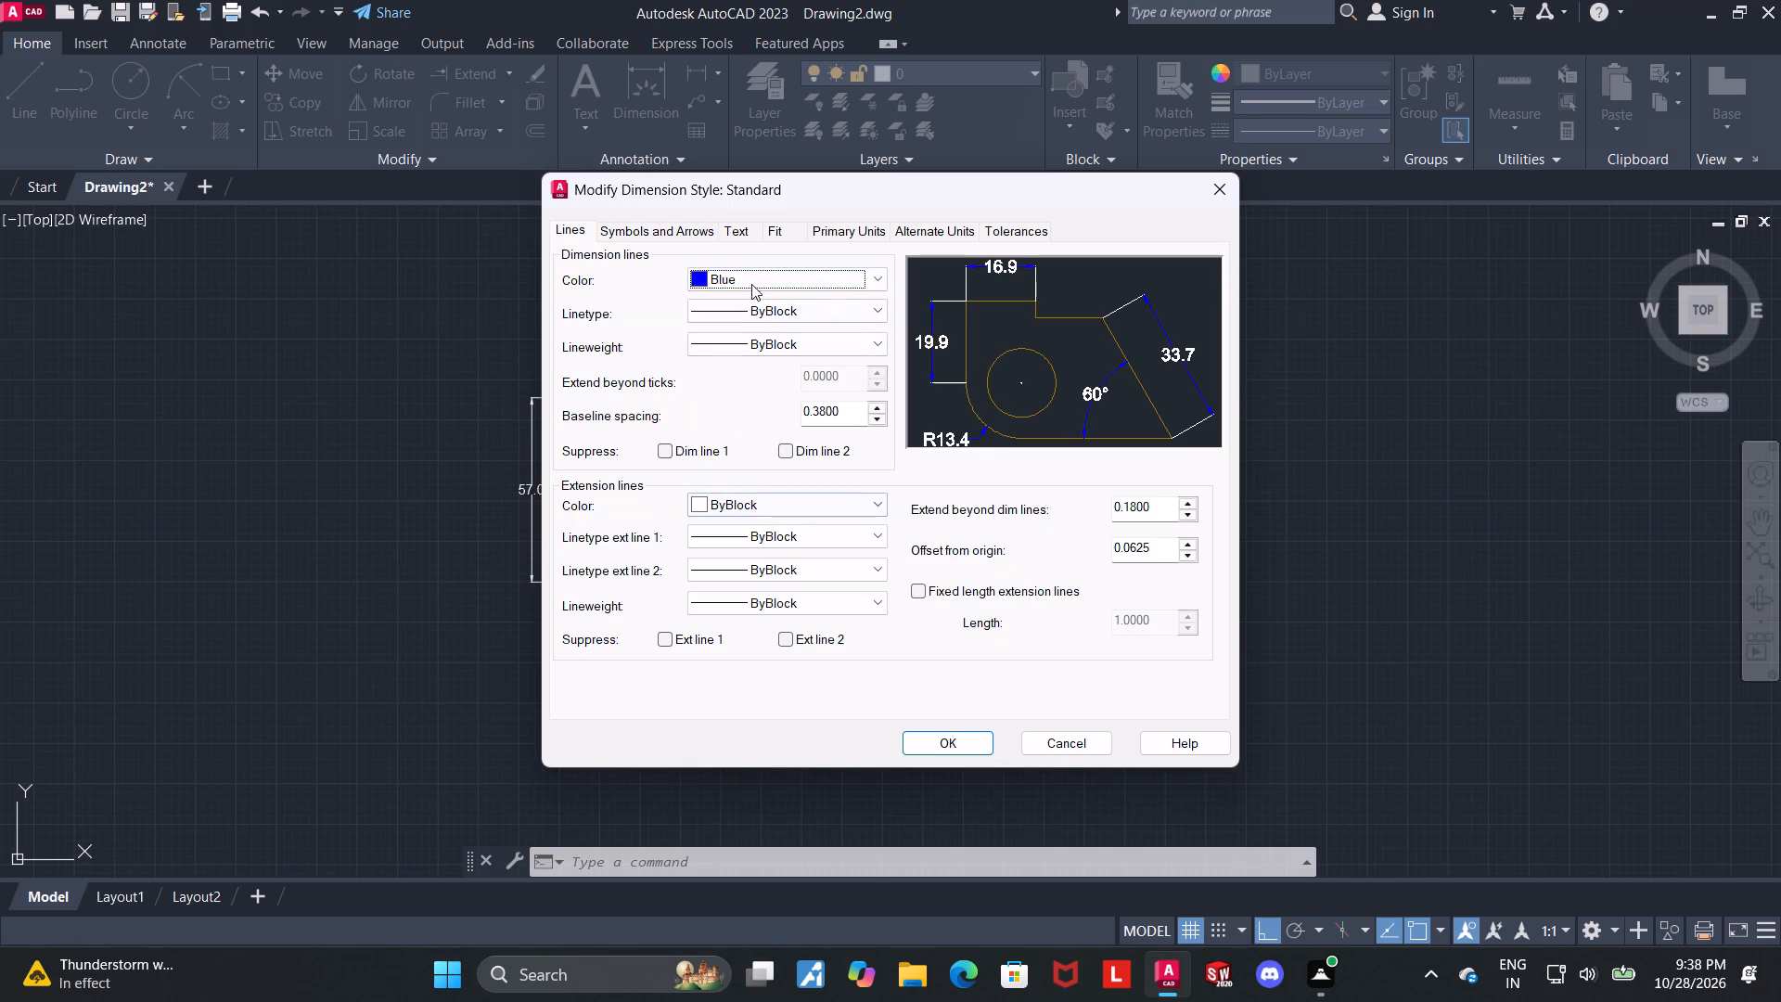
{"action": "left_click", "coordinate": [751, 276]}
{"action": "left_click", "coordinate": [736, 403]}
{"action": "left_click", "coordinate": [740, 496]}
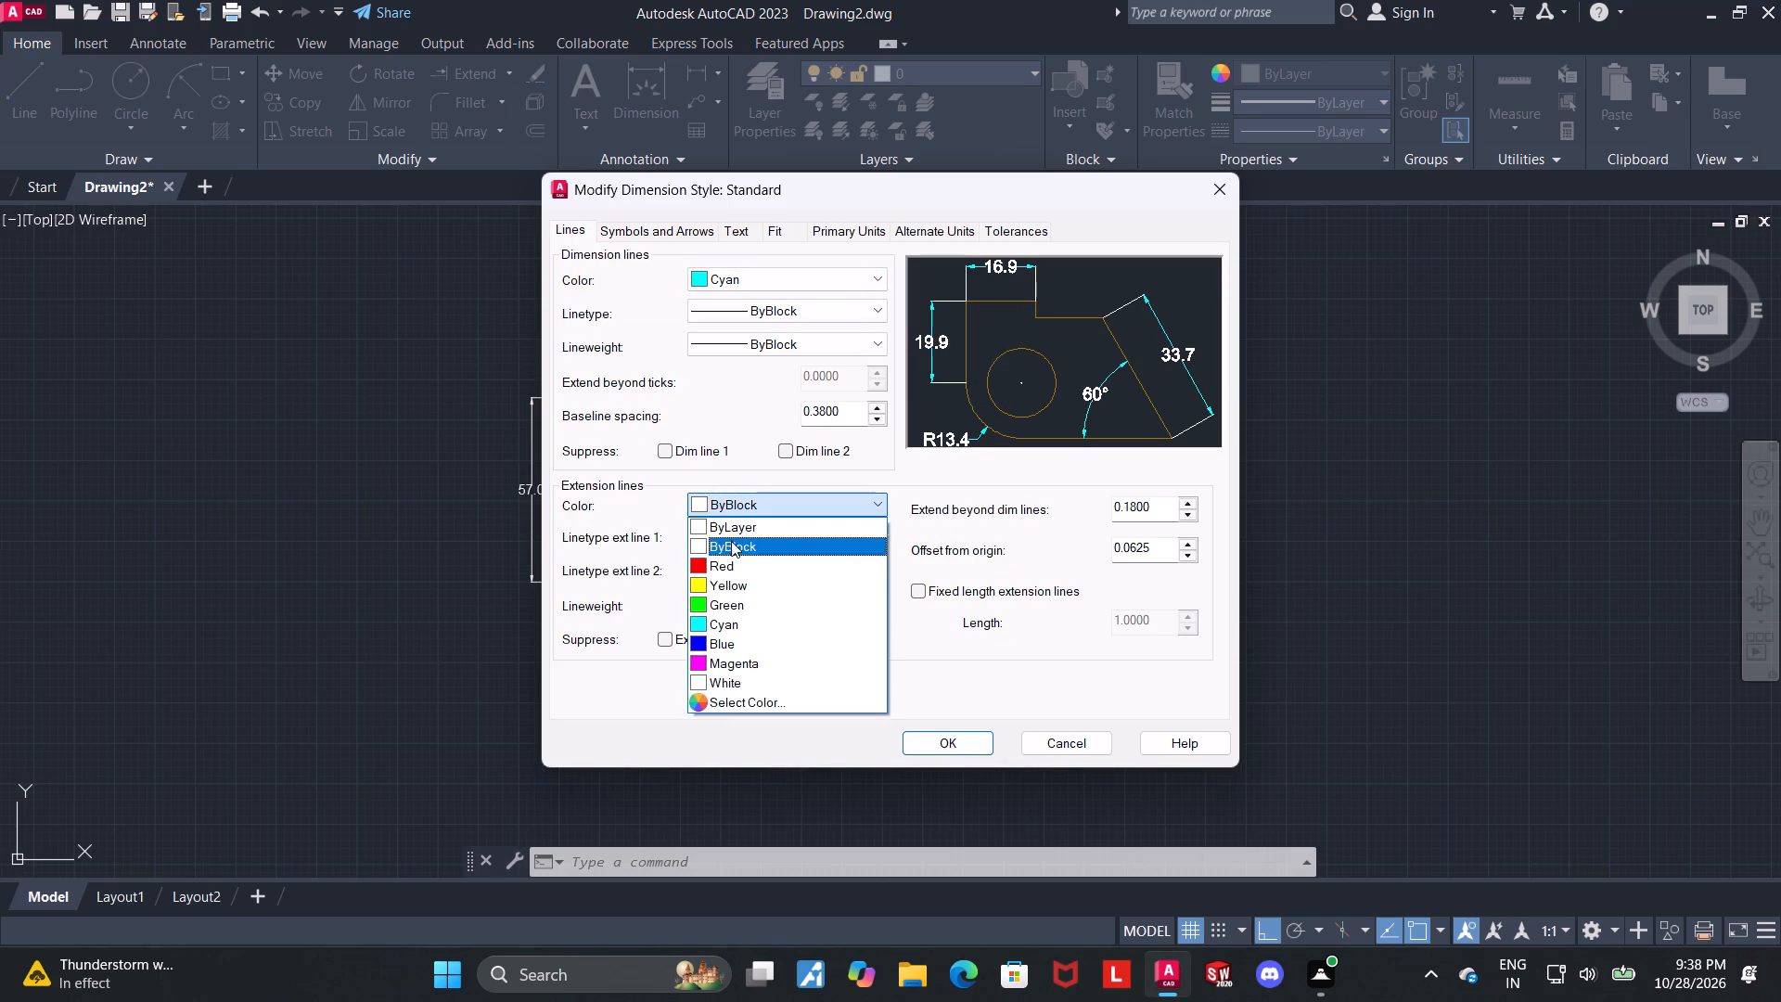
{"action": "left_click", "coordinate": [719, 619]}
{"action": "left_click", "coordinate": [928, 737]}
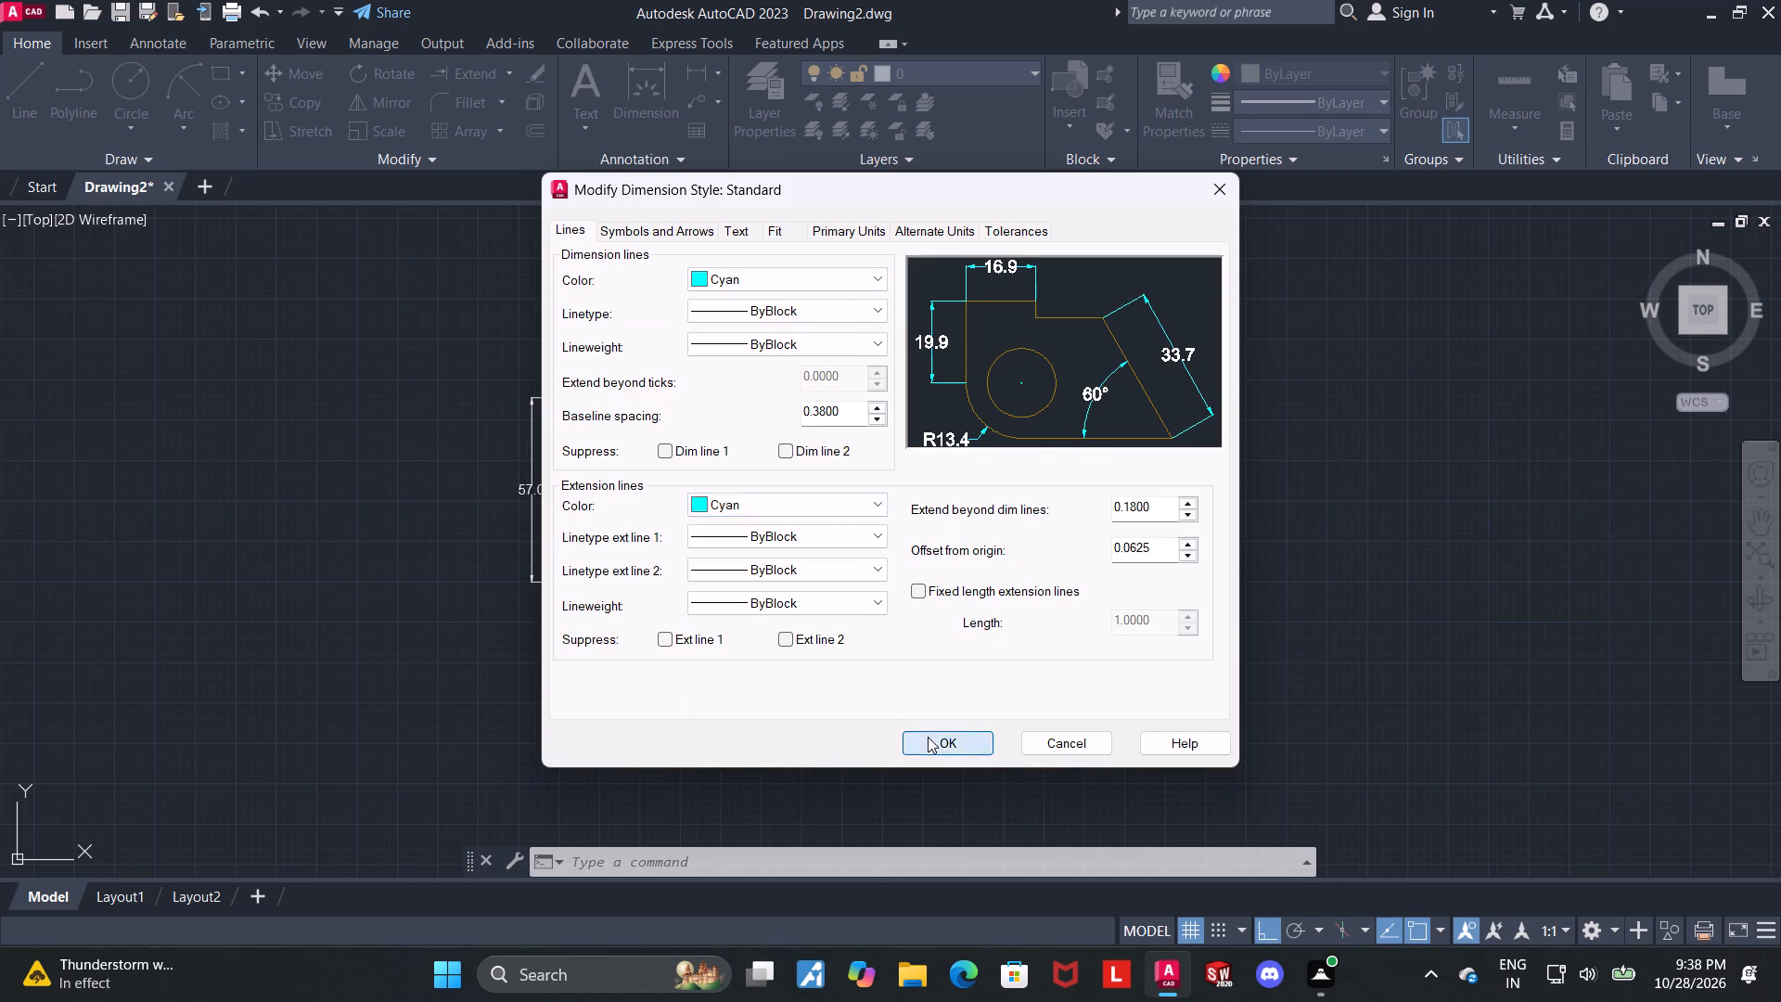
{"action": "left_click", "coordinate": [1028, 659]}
Modify the Standard dimension style so that the dimension lines and extension lines are red.
{"action": "scroll", "coordinate": [1292, 473], "scroll_direction": "up", "scroll_amount": 1}
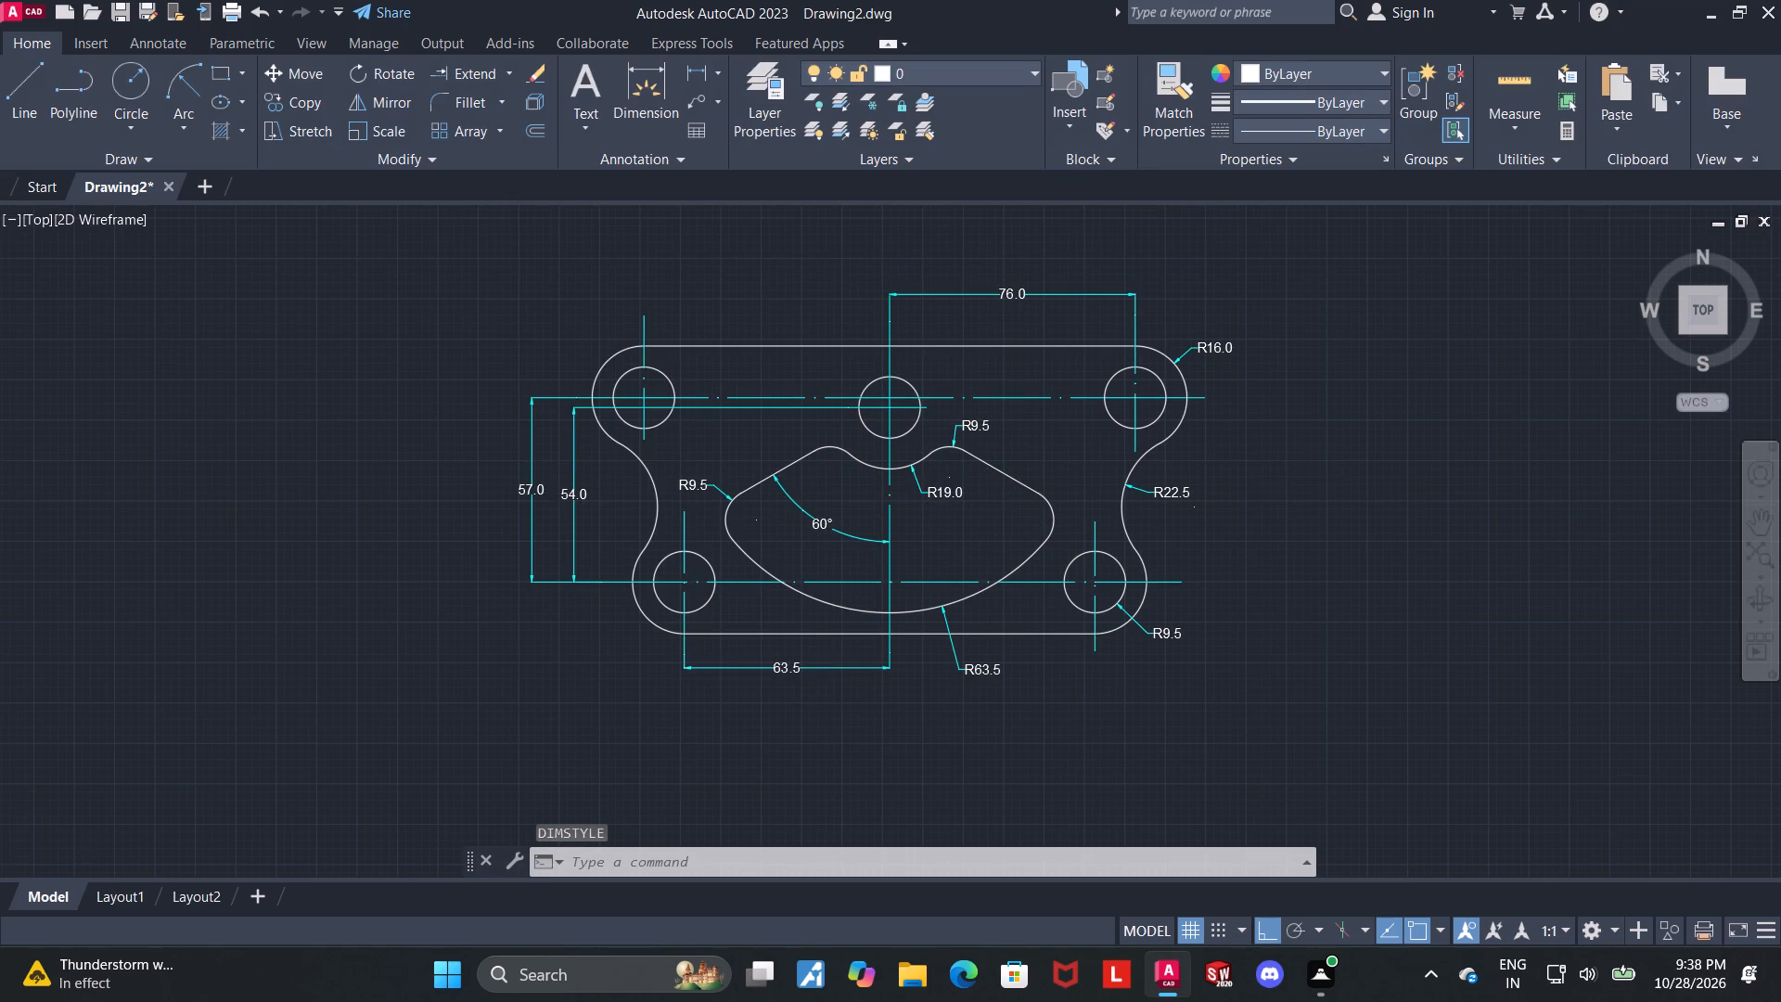
{"action": "scroll", "coordinate": [1282, 474], "scroll_direction": "down", "scroll_amount": 1}
{"action": "middle_click_drag", "start_coordinate": [1278, 490], "coordinate": [1275, 546]}
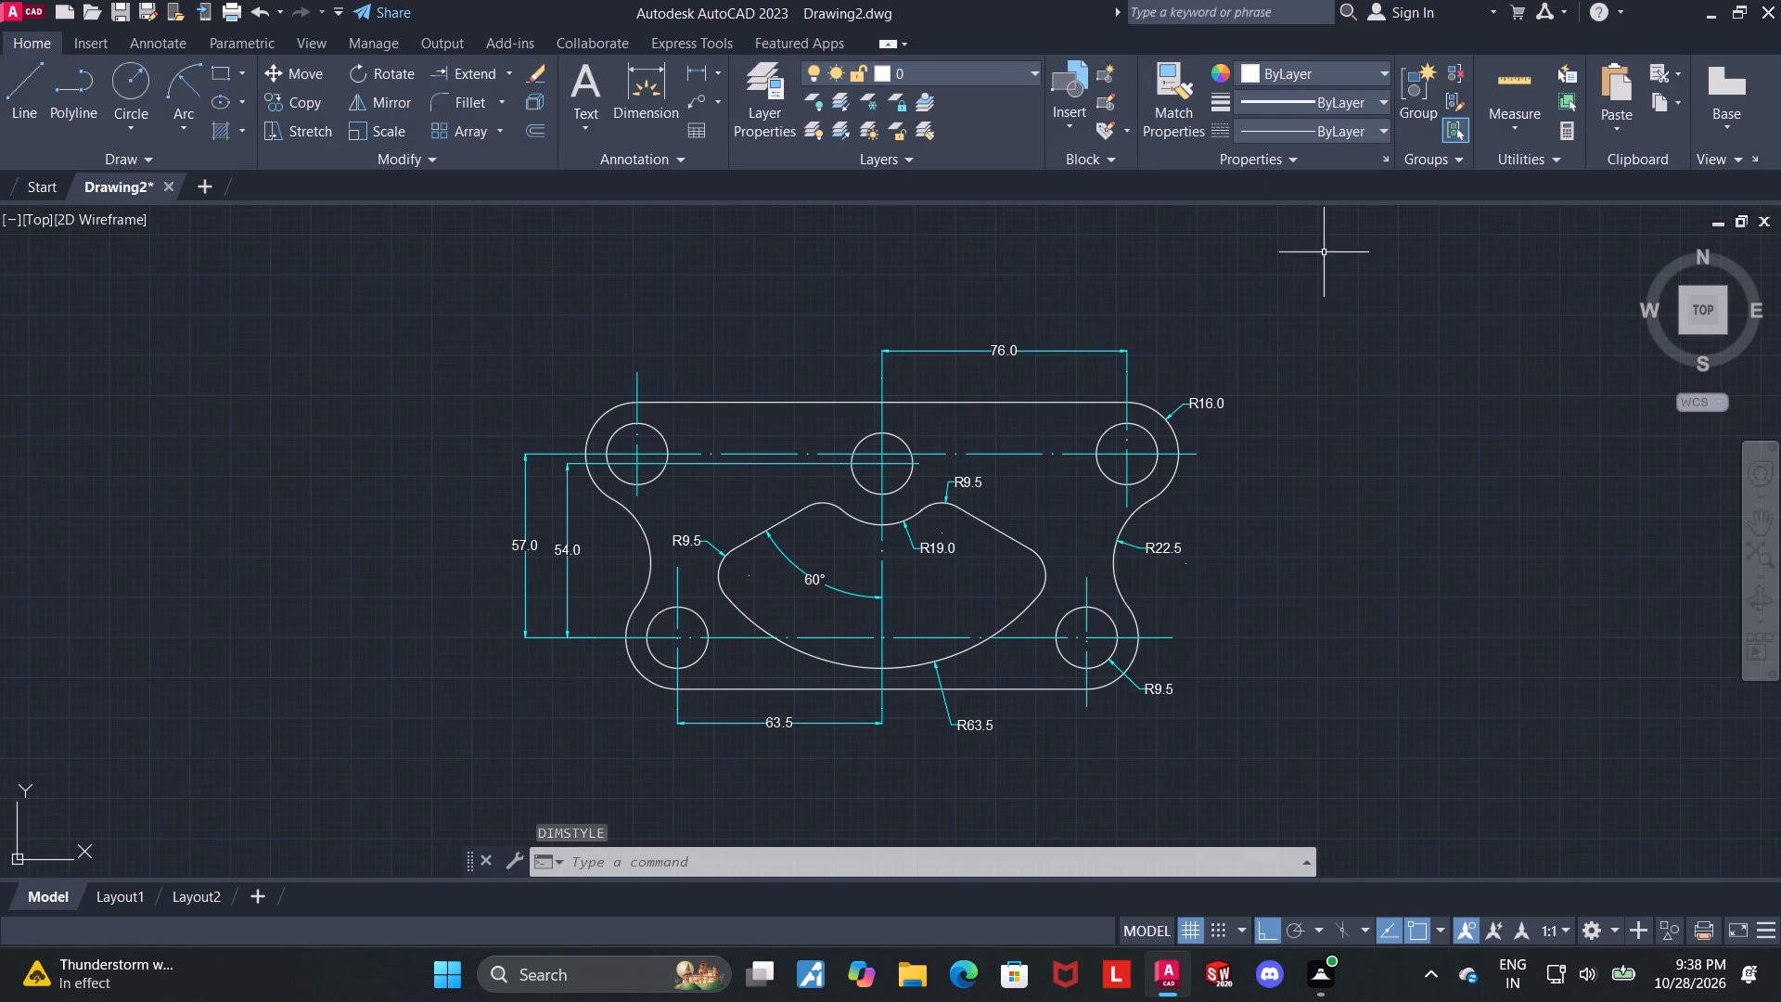
{"action": "key", "text": "d"}
{"action": "key", "text": "Return"}
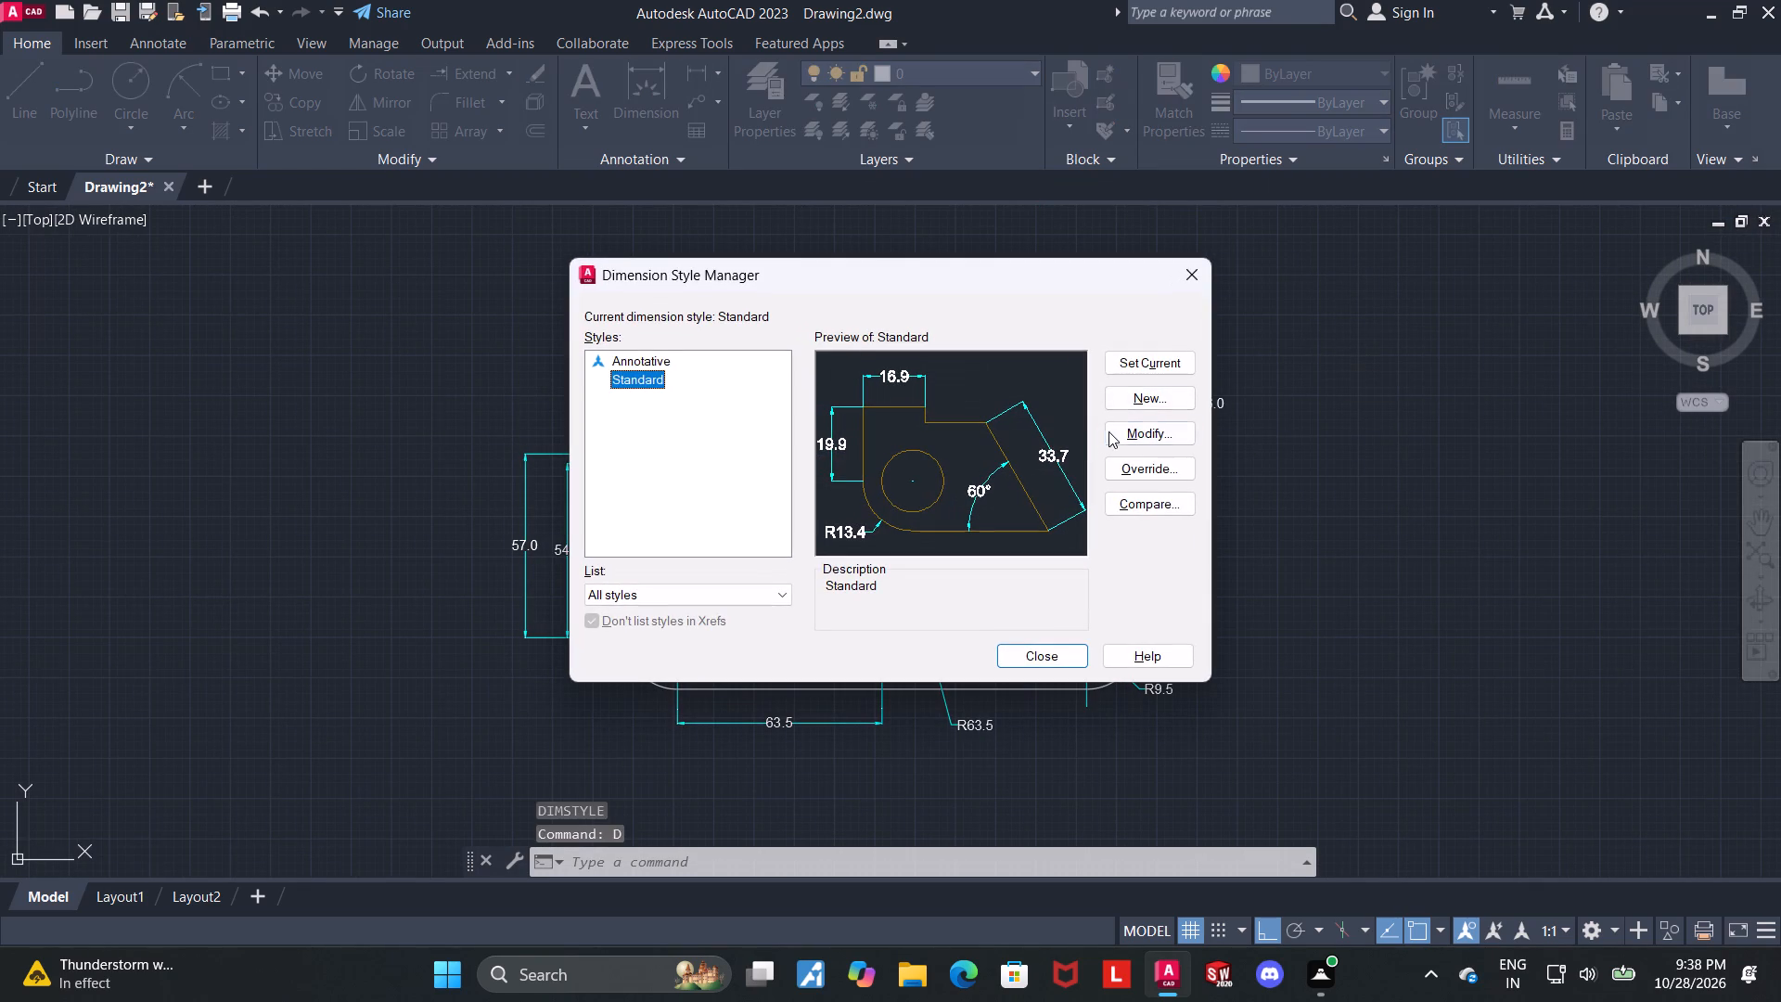
{"action": "left_click", "coordinate": [1114, 431]}
{"action": "left_click", "coordinate": [801, 283]}
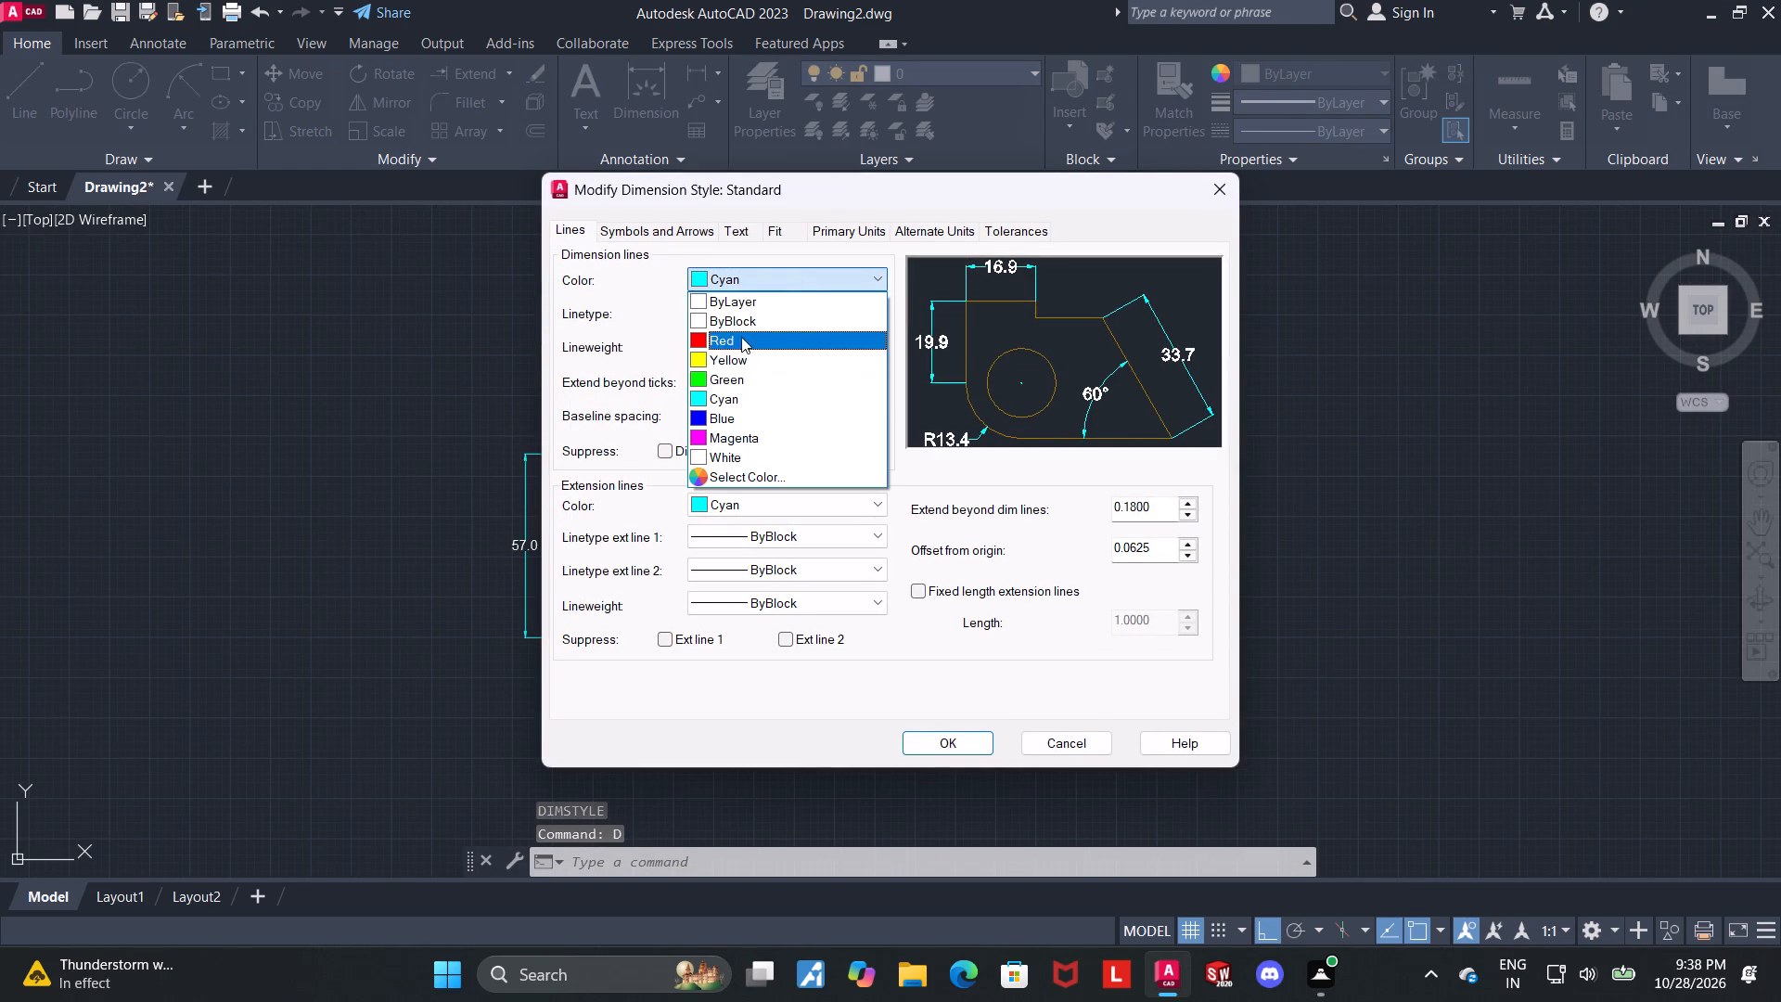
{"action": "left_click", "coordinate": [741, 336]}
{"action": "left_click", "coordinate": [757, 500]}
{"action": "left_click", "coordinate": [732, 568]}
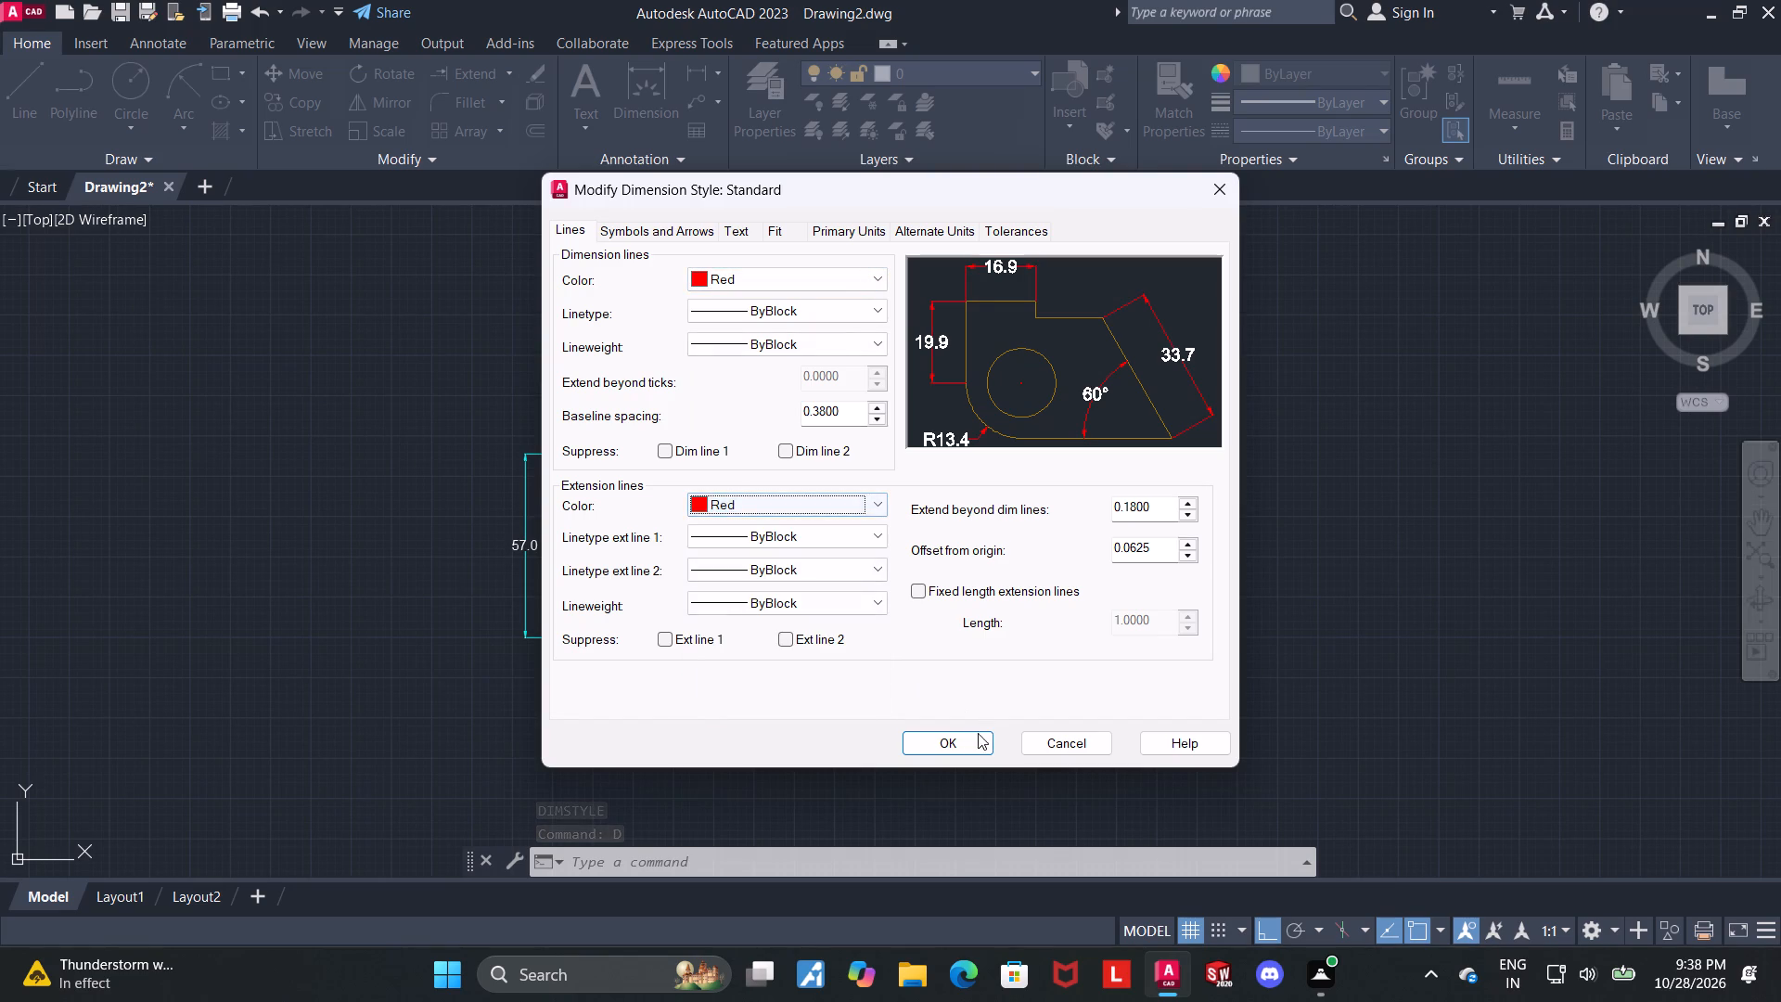
{"action": "left_click", "coordinate": [967, 746]}
{"action": "left_click", "coordinate": [1055, 656]}
Examine the whole dimensioned plate, checking its centre lines, radius dimensions and linear dimensions.
{"action": "scroll", "coordinate": [1244, 567], "scroll_direction": "up", "scroll_amount": 1}
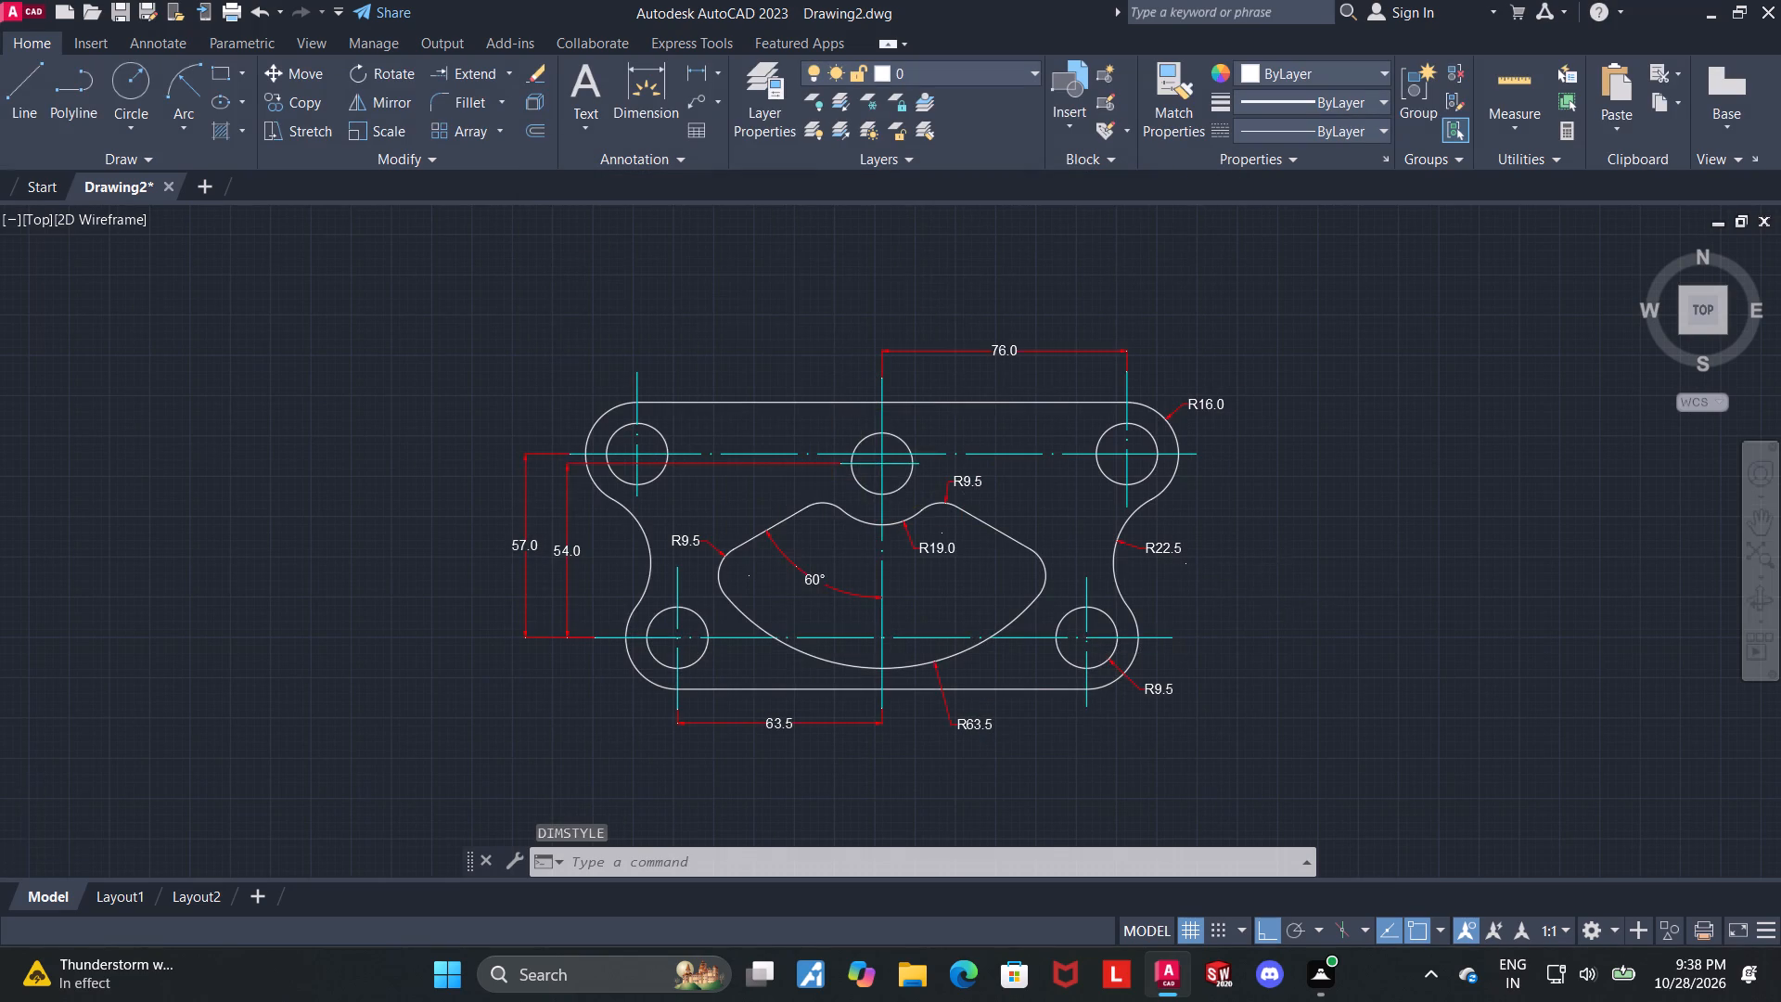
{"action": "scroll", "coordinate": [1240, 562], "scroll_direction": "down", "scroll_amount": 1}
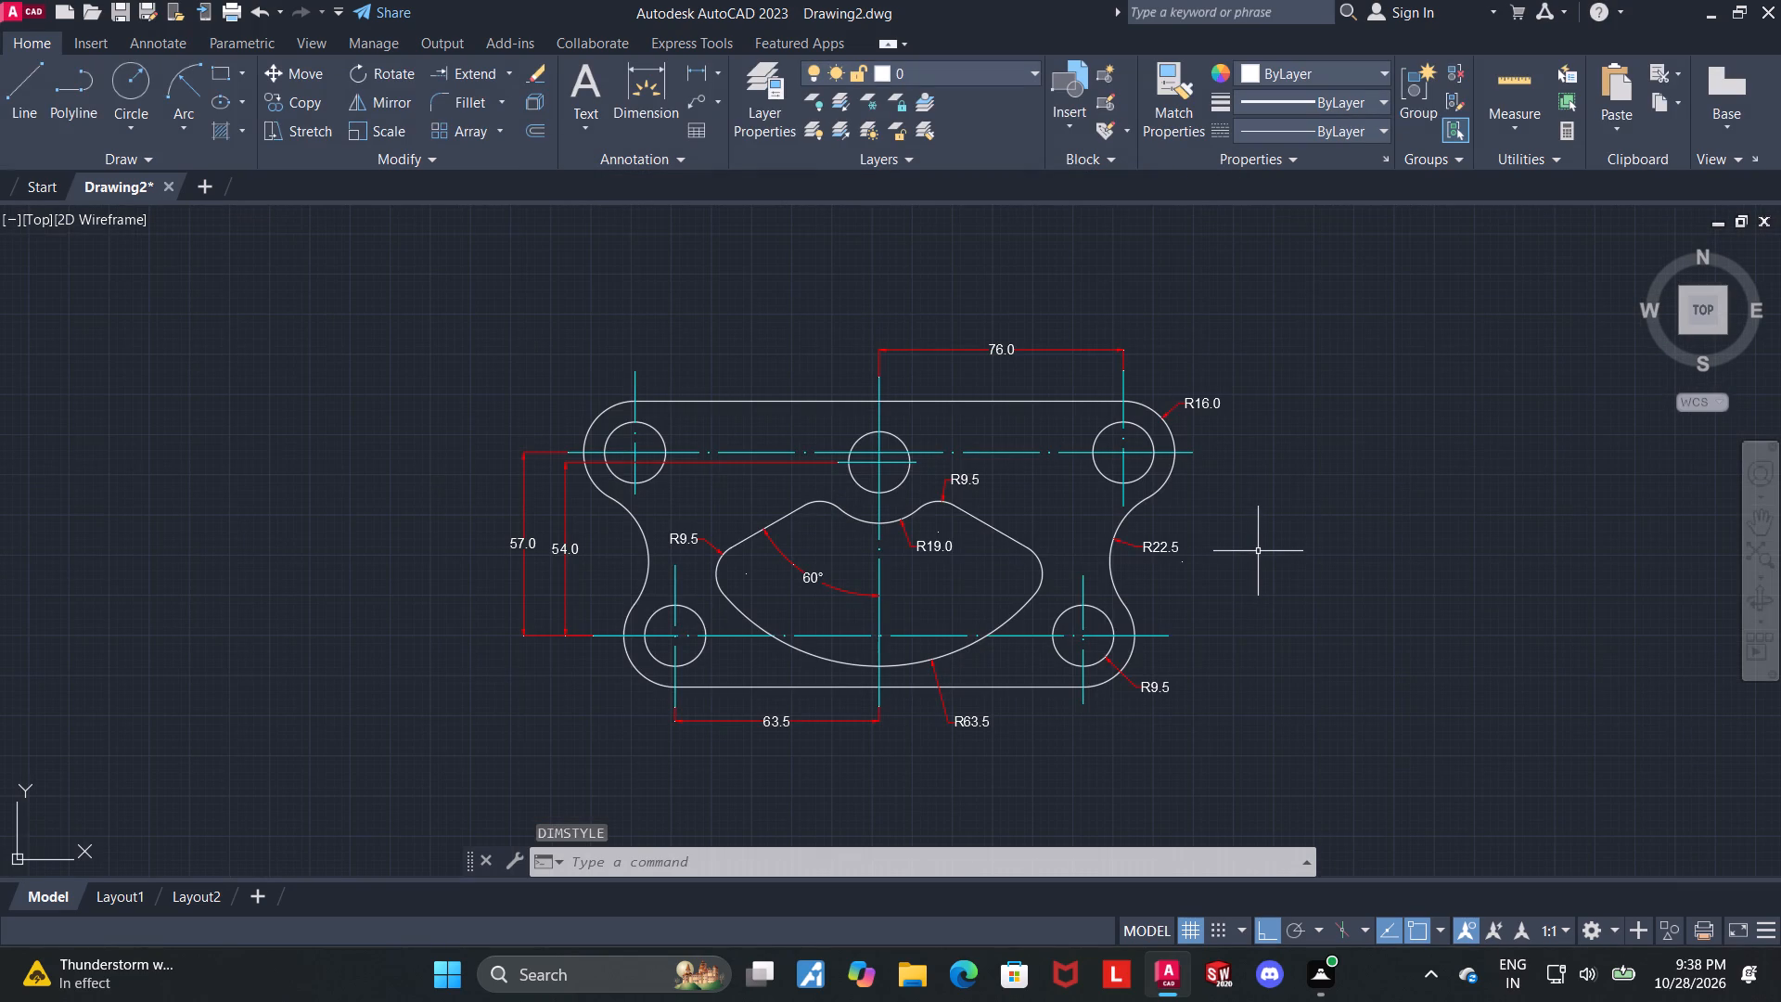
{"action": "middle_click_drag", "start_coordinate": [1233, 536], "coordinate": [1222, 533]}
{"action": "middle_click_drag", "start_coordinate": [1326, 469], "coordinate": [1325, 480]}
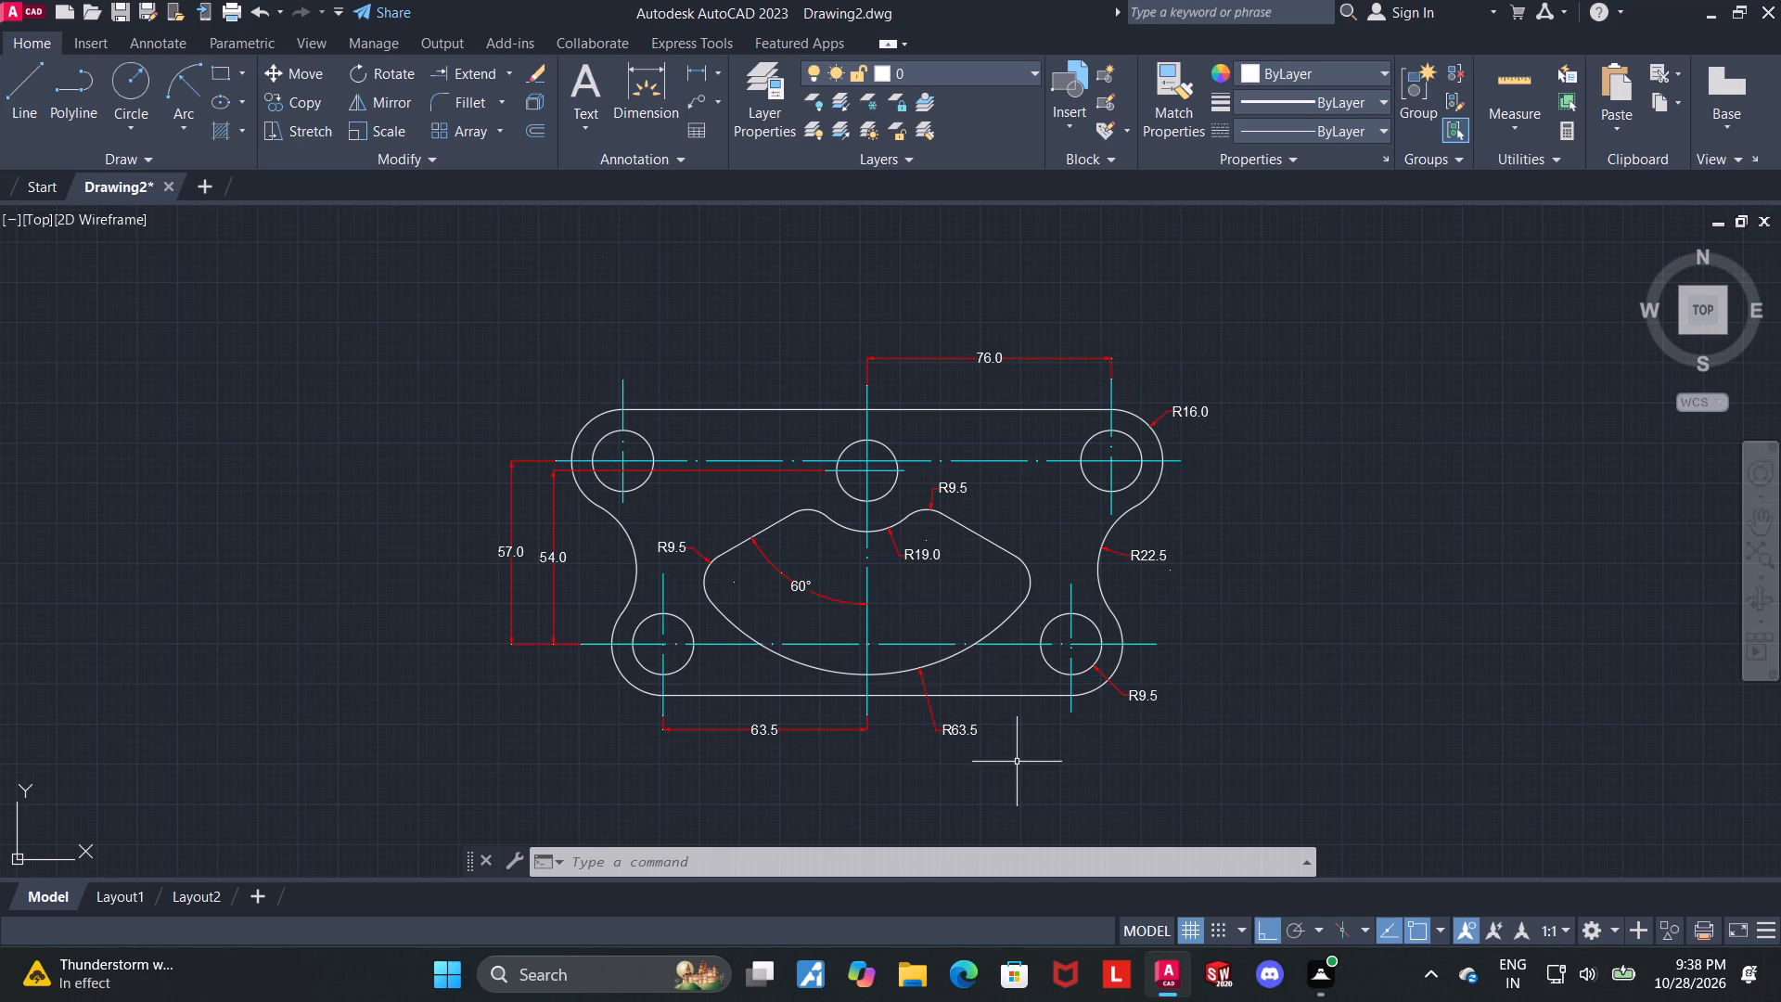
{"action": "scroll", "coordinate": [898, 739], "scroll_direction": "up", "scroll_amount": 1}
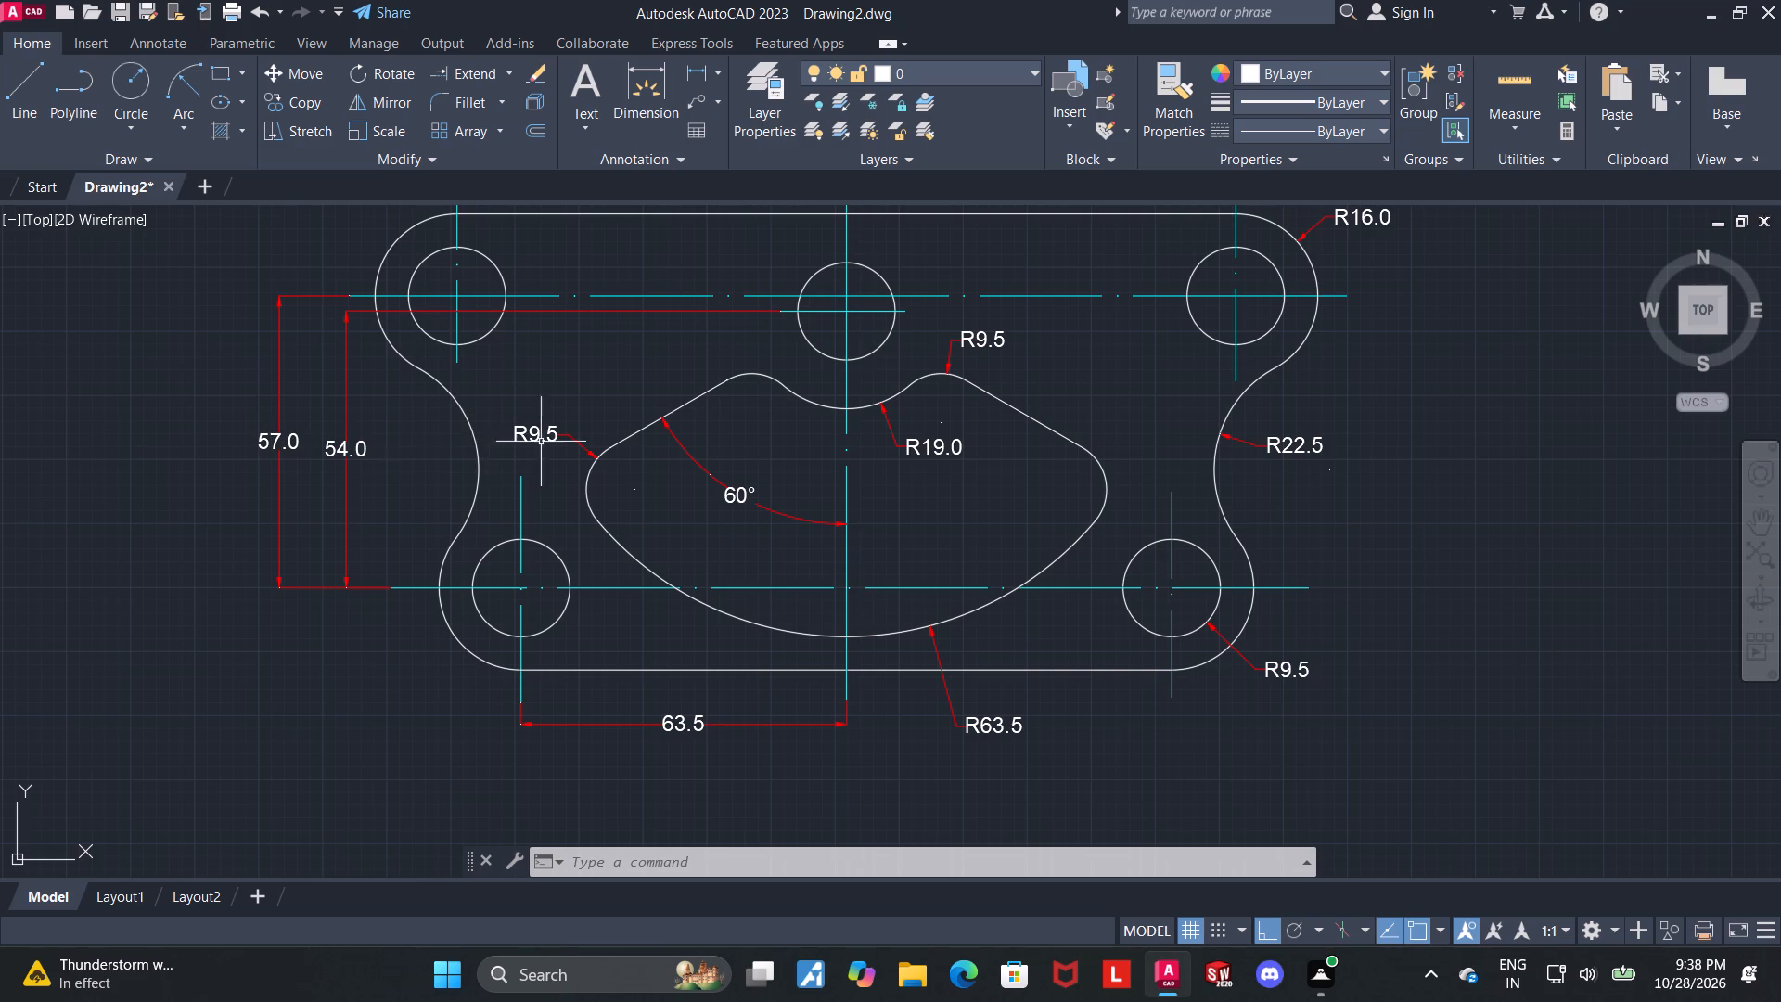
{"action": "middle_click_drag", "start_coordinate": [421, 445], "coordinate": [399, 511]}
{"action": "scroll", "coordinate": [399, 511], "scroll_direction": "down", "scroll_amount": 1}
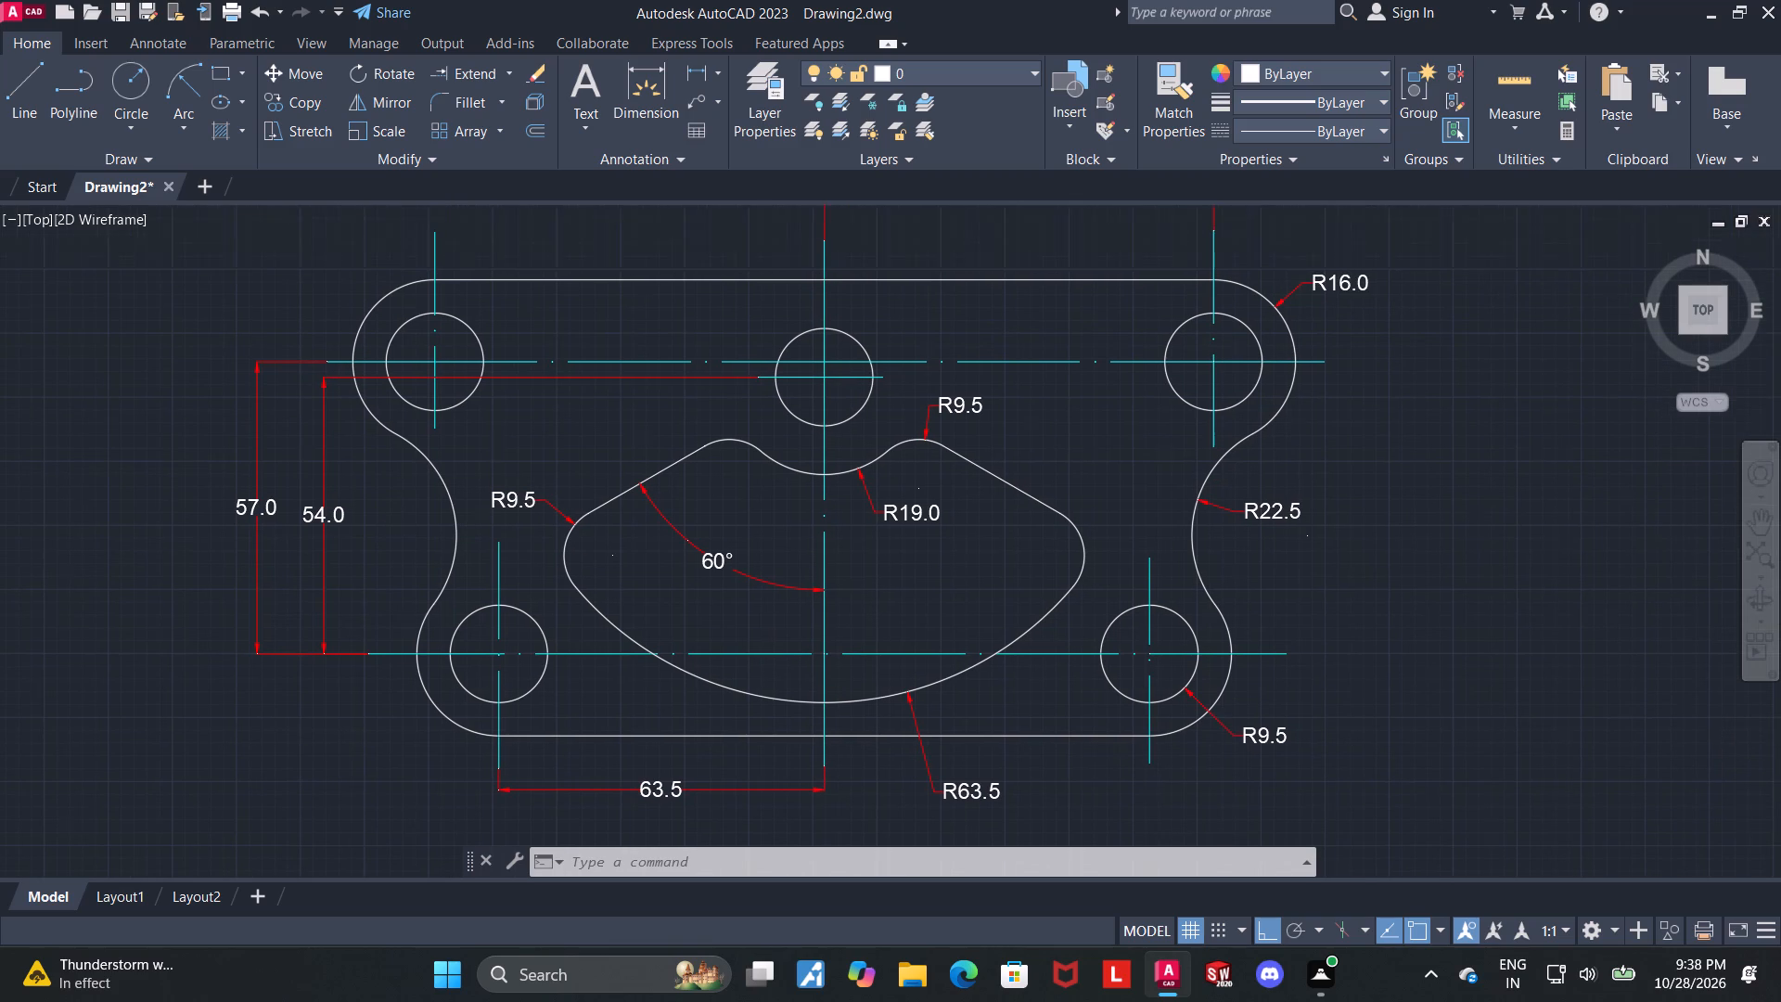
{"action": "middle_click_drag", "start_coordinate": [1006, 507], "coordinate": [1188, 523]}
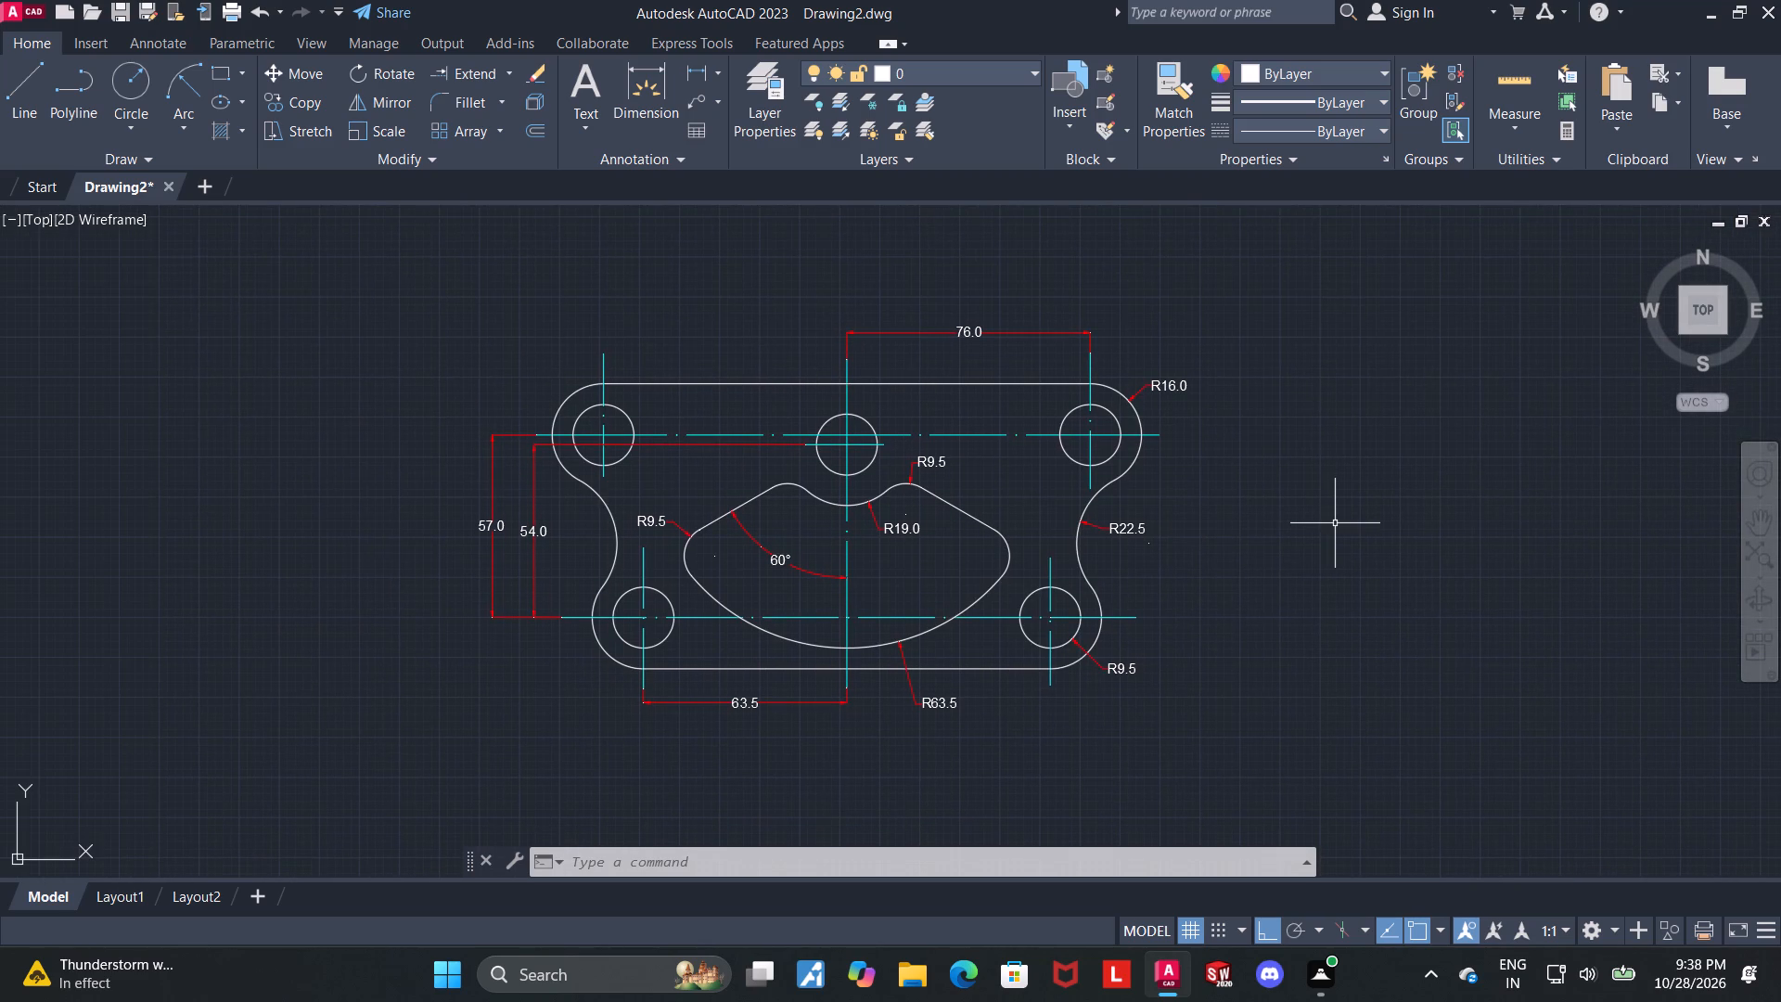
Turn off command logging with the LOGFILEOFF command.
{"action": "type", "text": "LOGFILE"}
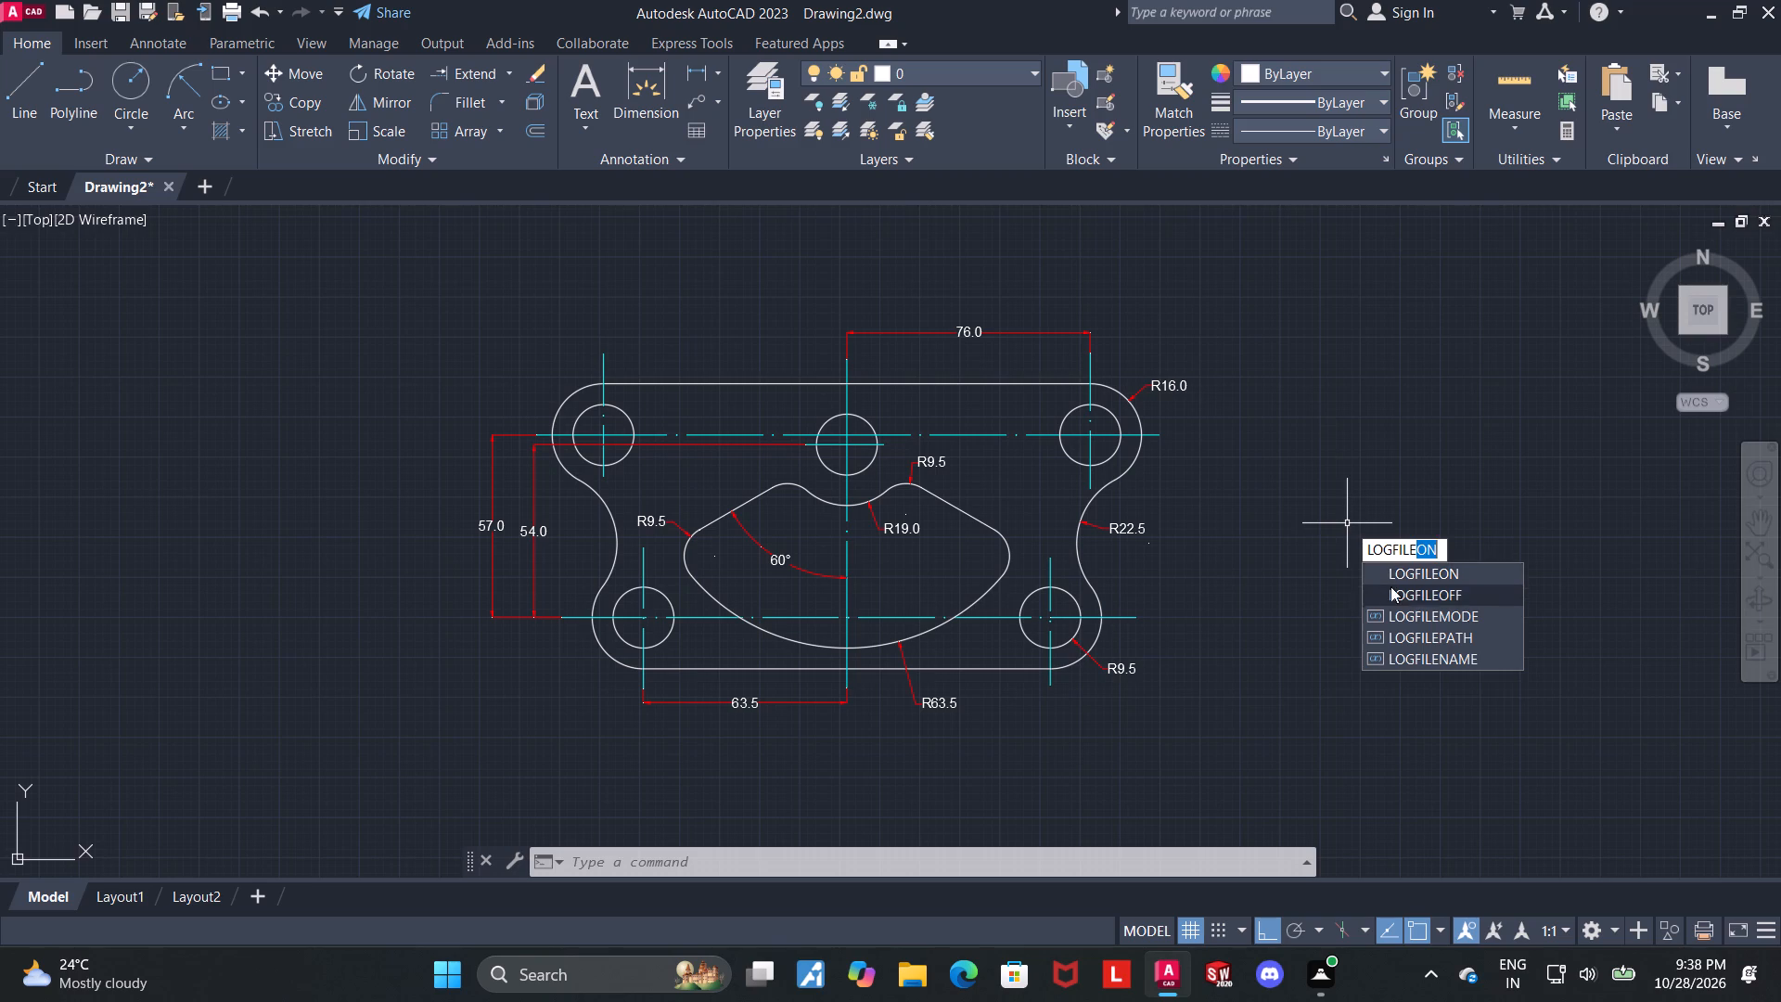
{"action": "left_click", "coordinate": [1390, 587]}
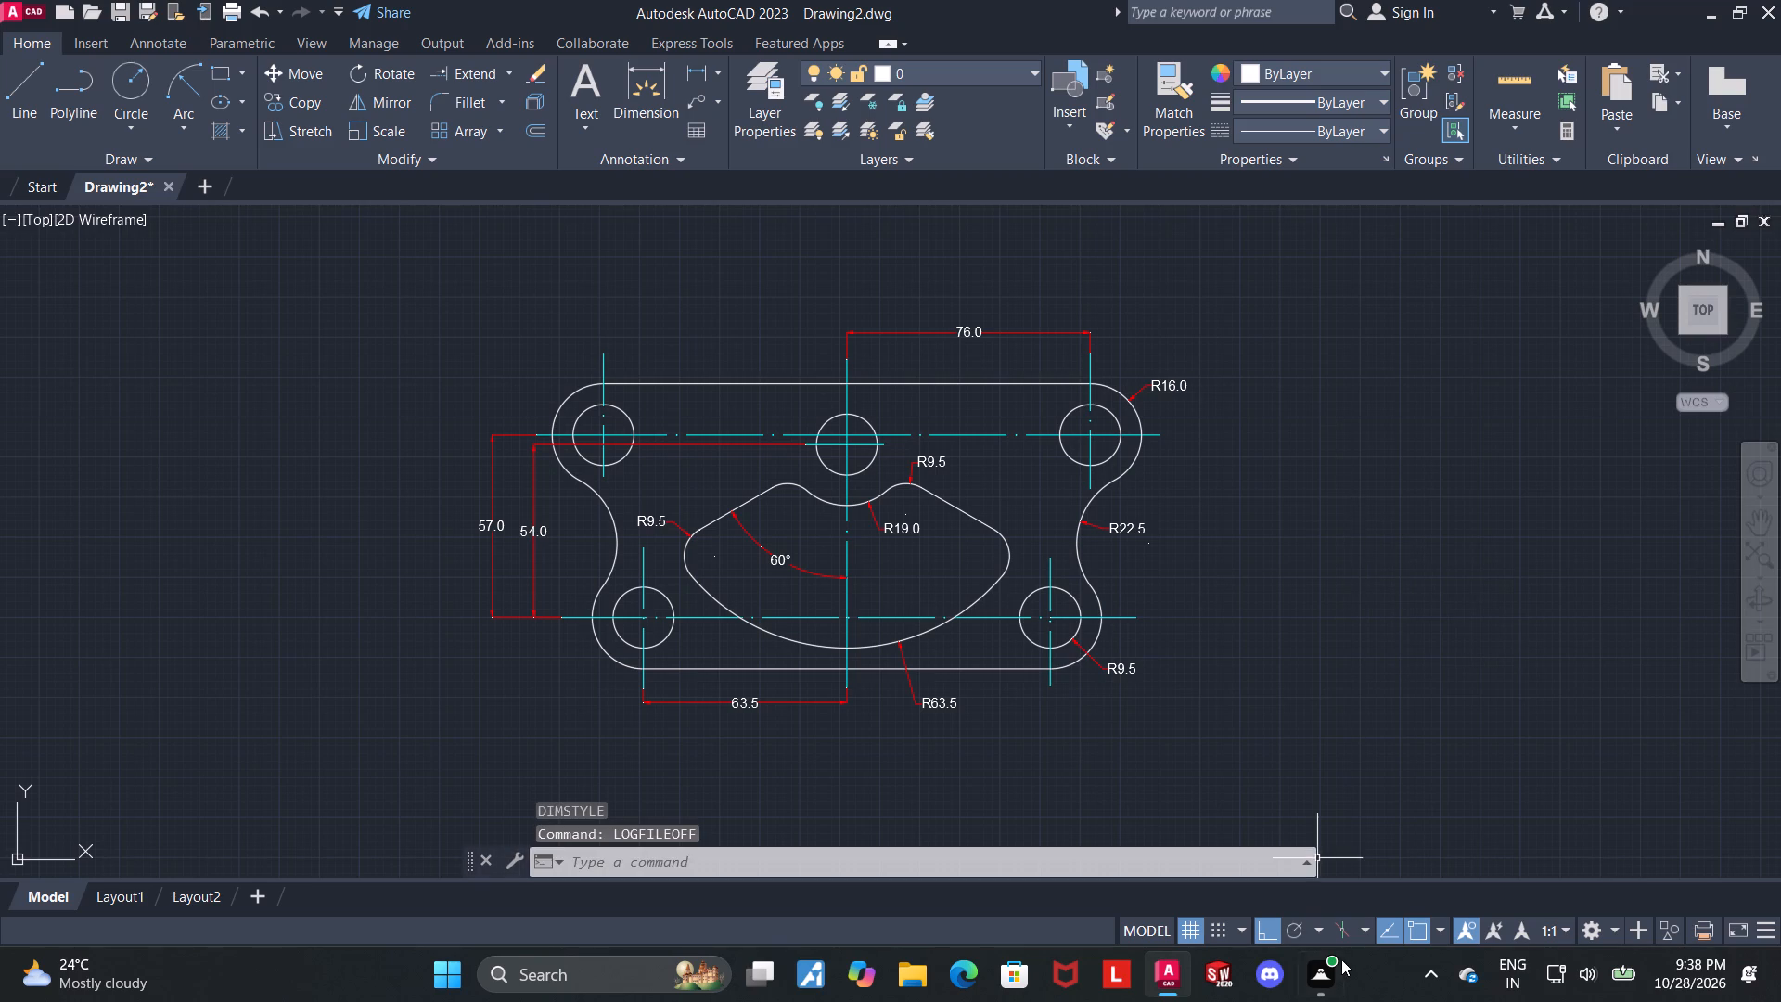
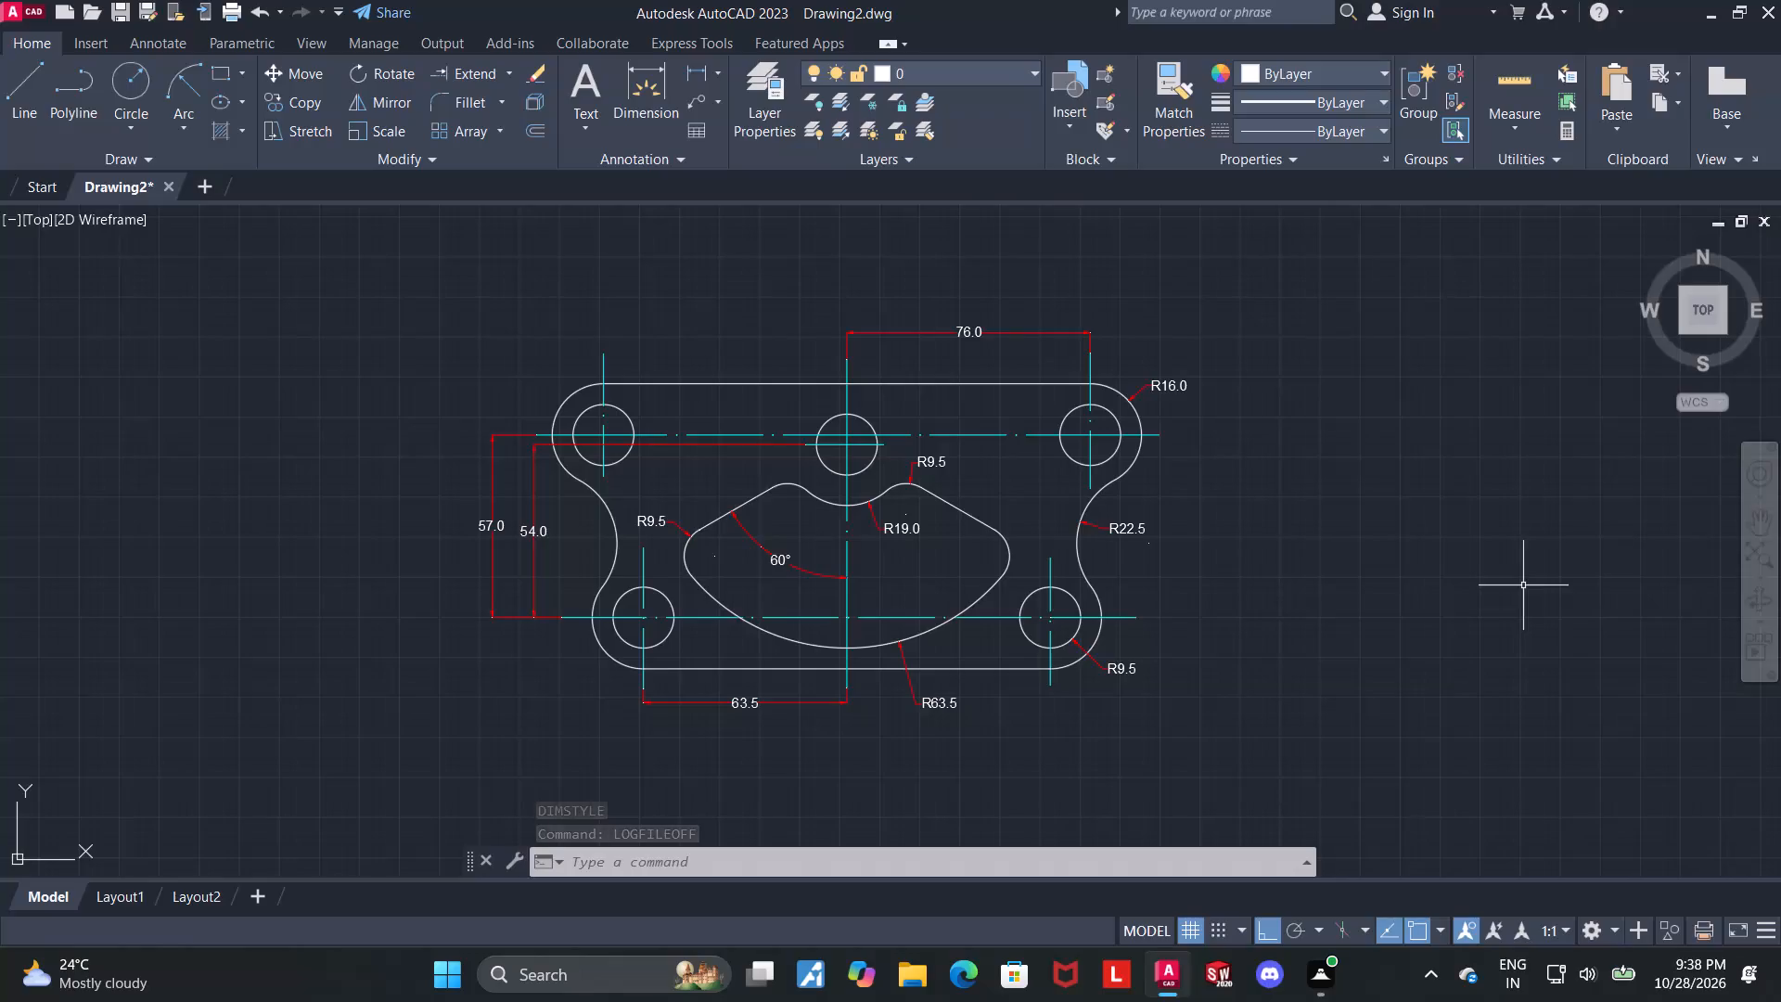
Save the drawing in the Downloads folder under the name kidney slot flange.
{"action": "key", "text": "ctrl+s"}
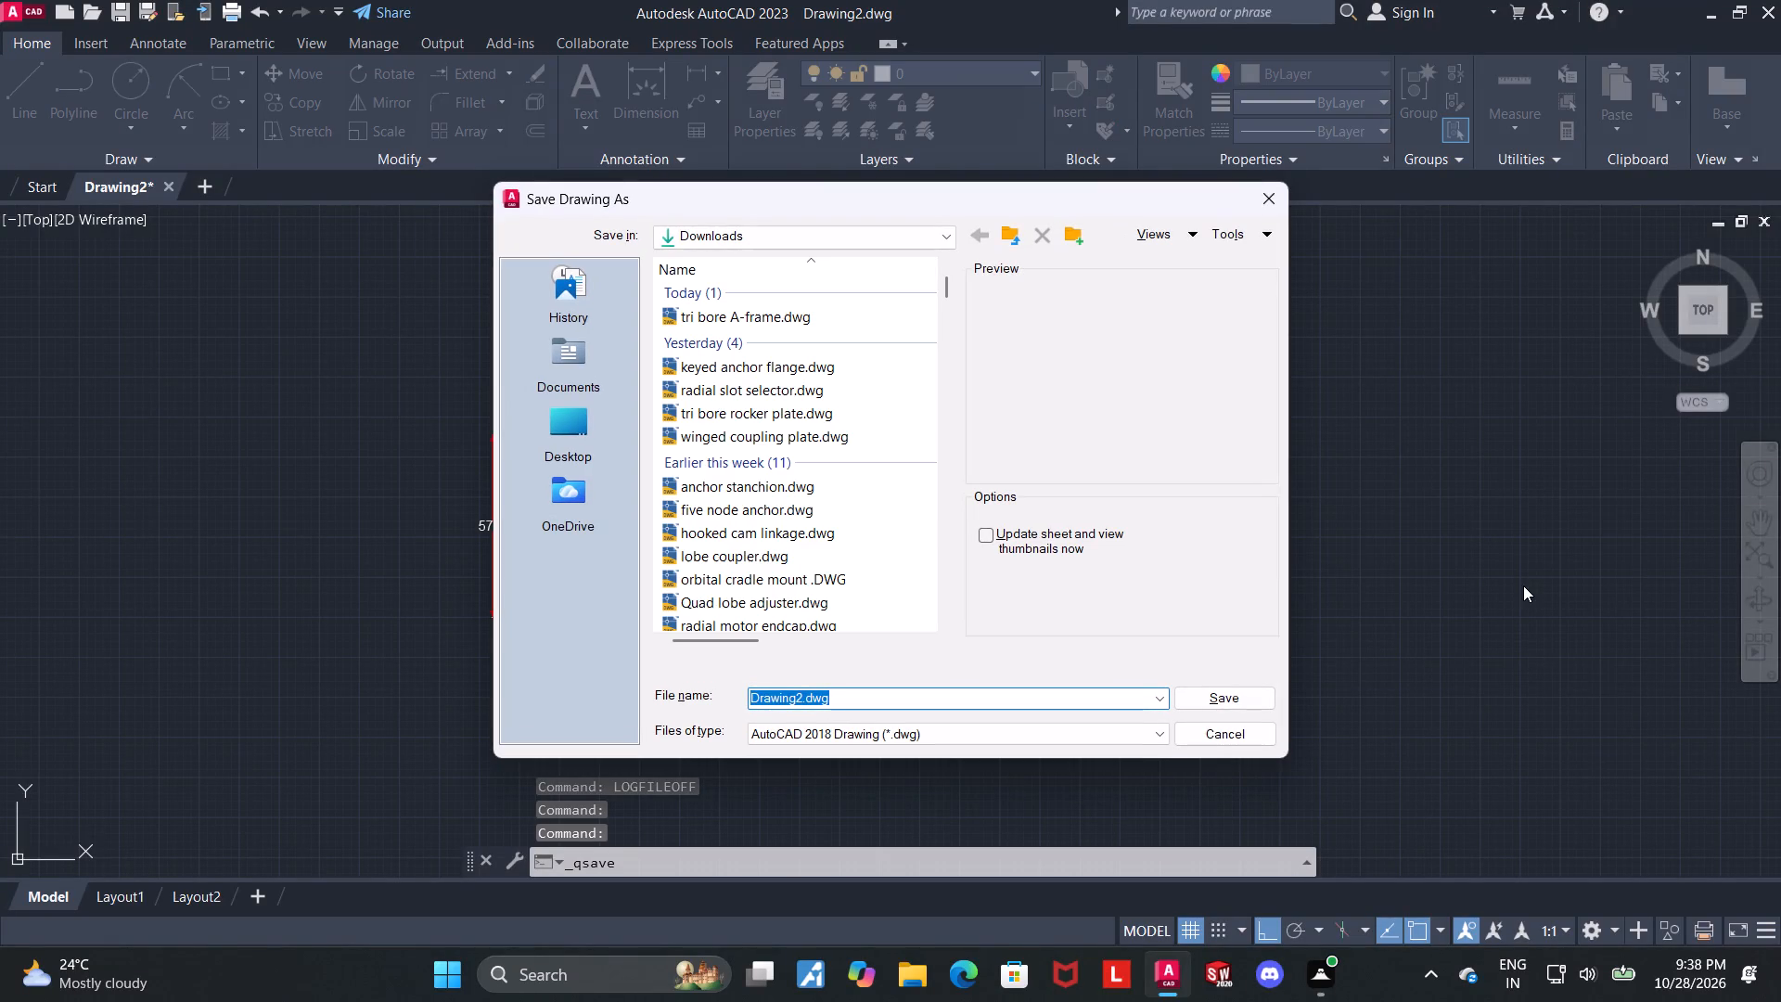
{"action": "type", "text": "KIDNEY SLO"}
{"action": "type", "text": "kidney slot flange"}
{"action": "key", "text": "space"}
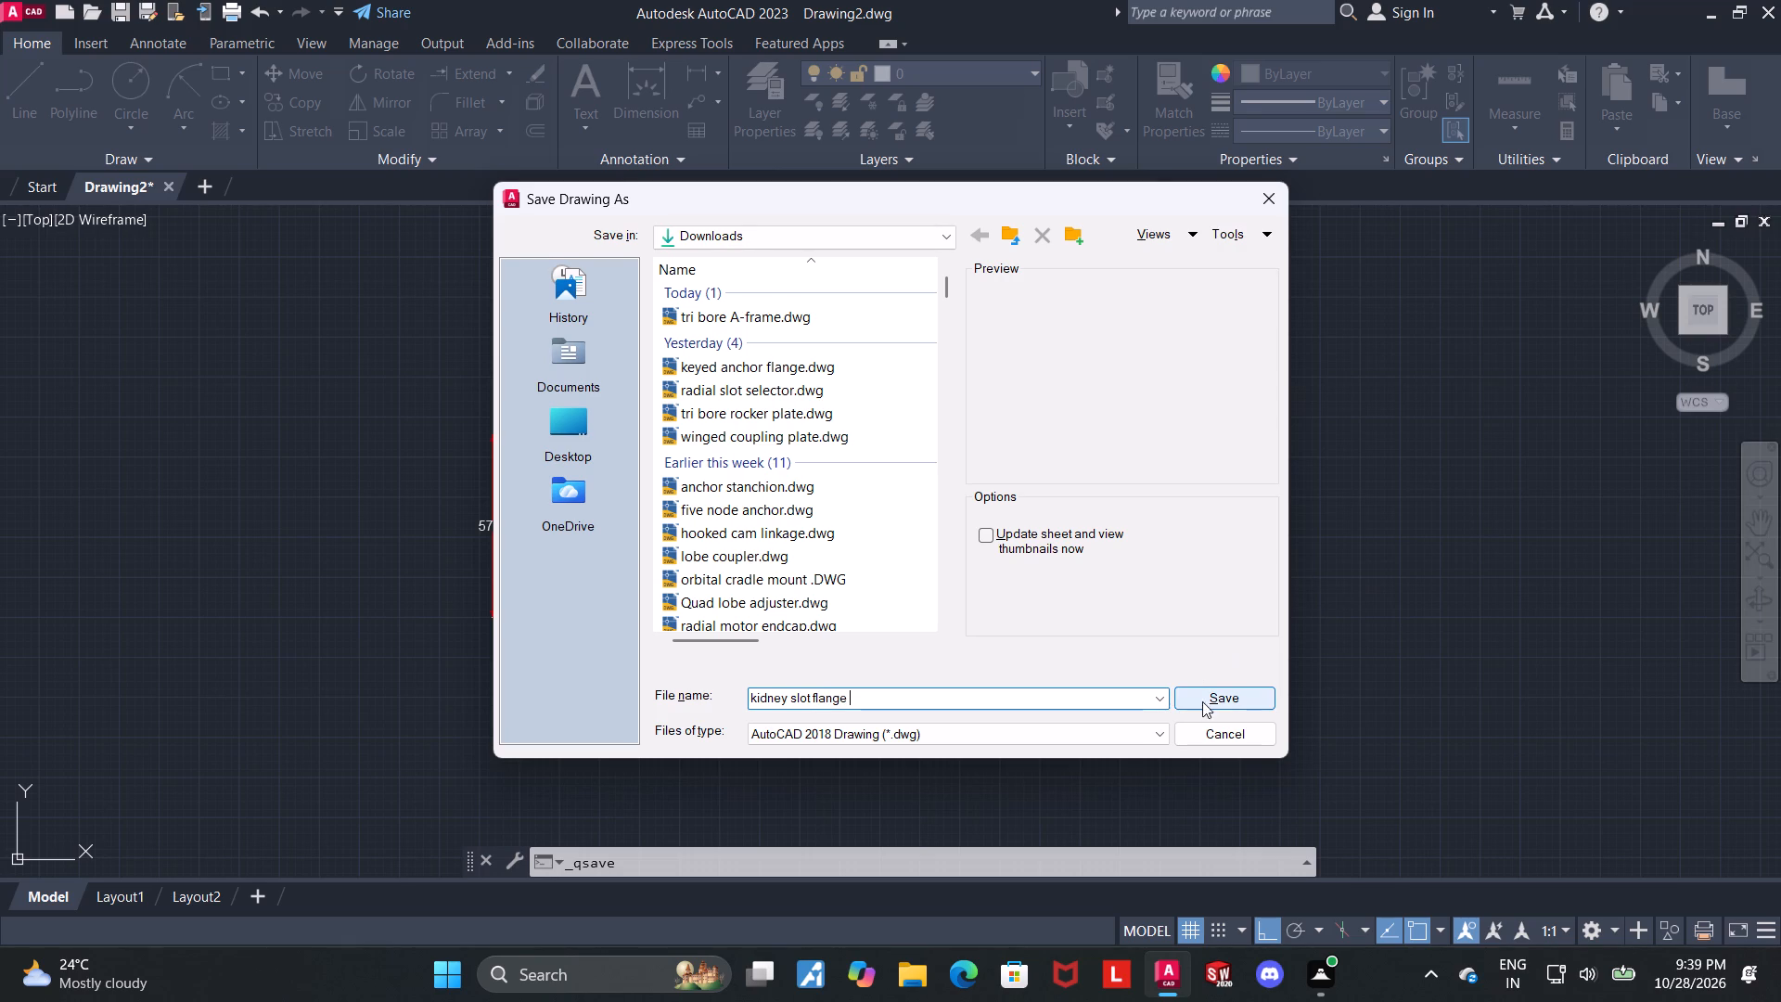
{"action": "left_click", "coordinate": [1224, 699]}
Start the Plot command and set DWG To PDF.pc3 as the plotter with ISO A4 (297.00 x 210.00 MM) paper.
{"action": "type", "text": "plot"}
{"action": "key", "text": "Return"}
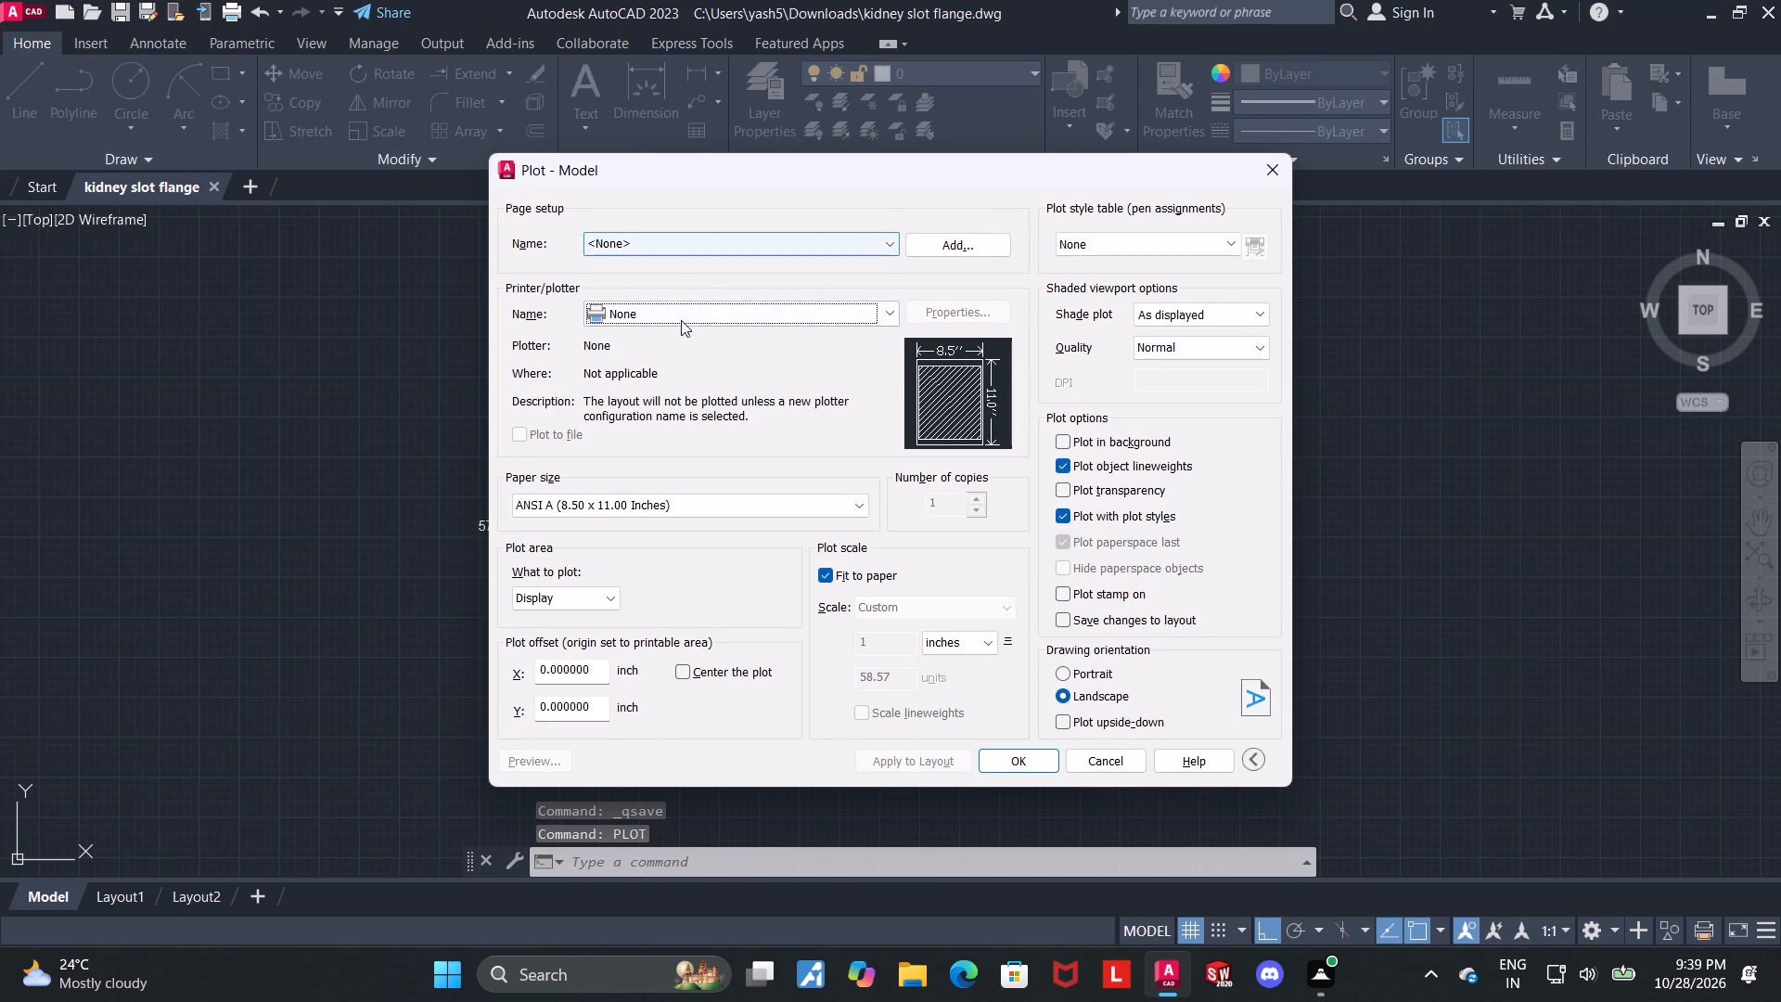
{"action": "left_click", "coordinate": [685, 321]}
{"action": "left_click", "coordinate": [814, 557]}
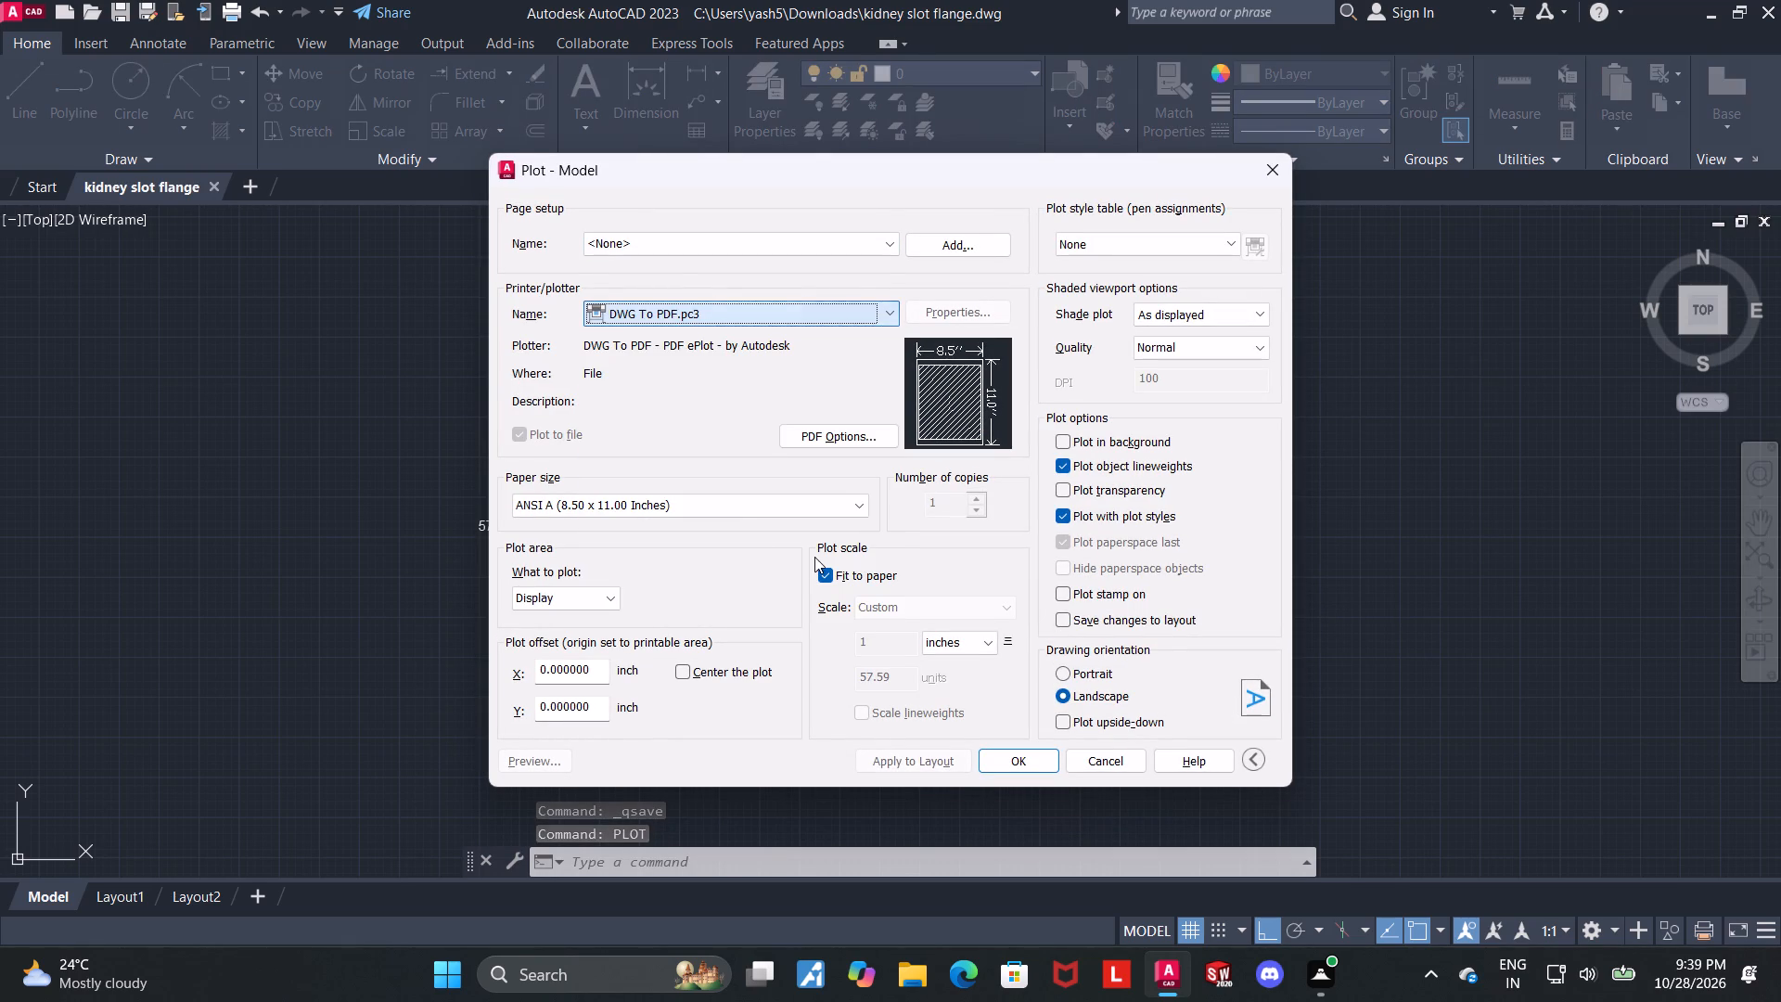
{"action": "left_click", "coordinate": [736, 504]}
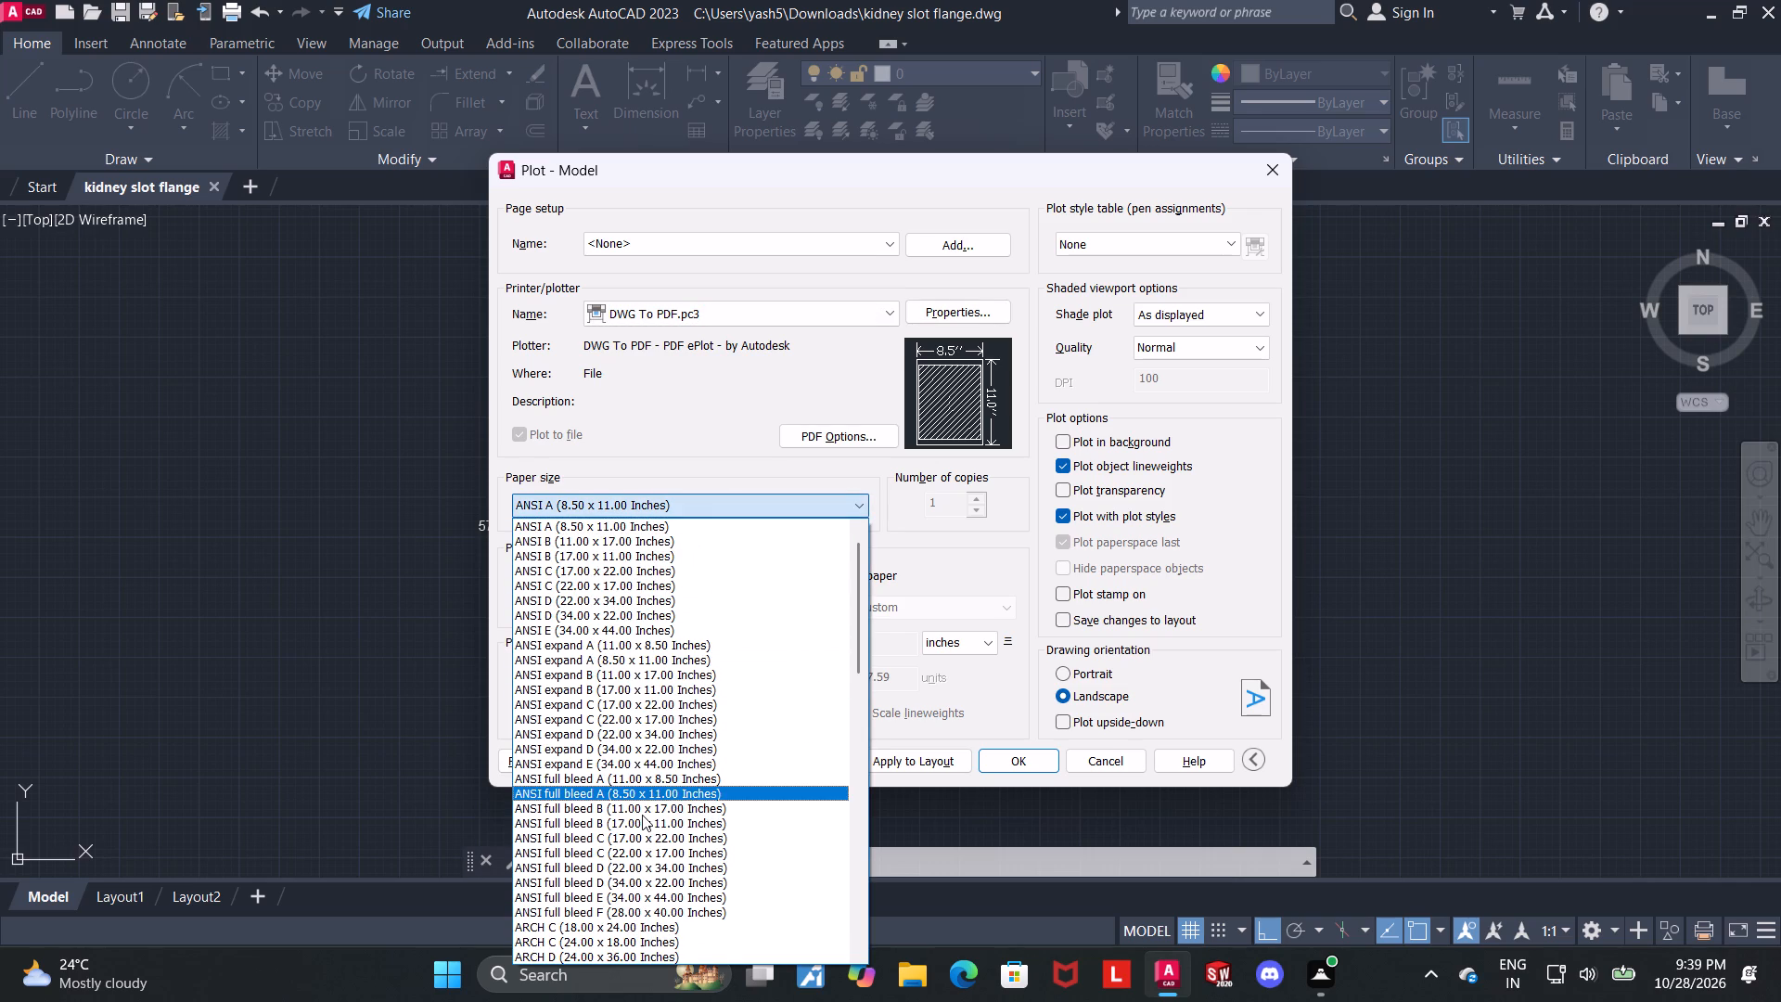
{"action": "scroll", "coordinate": [642, 815], "scroll_direction": "down", "scroll_amount": 8}
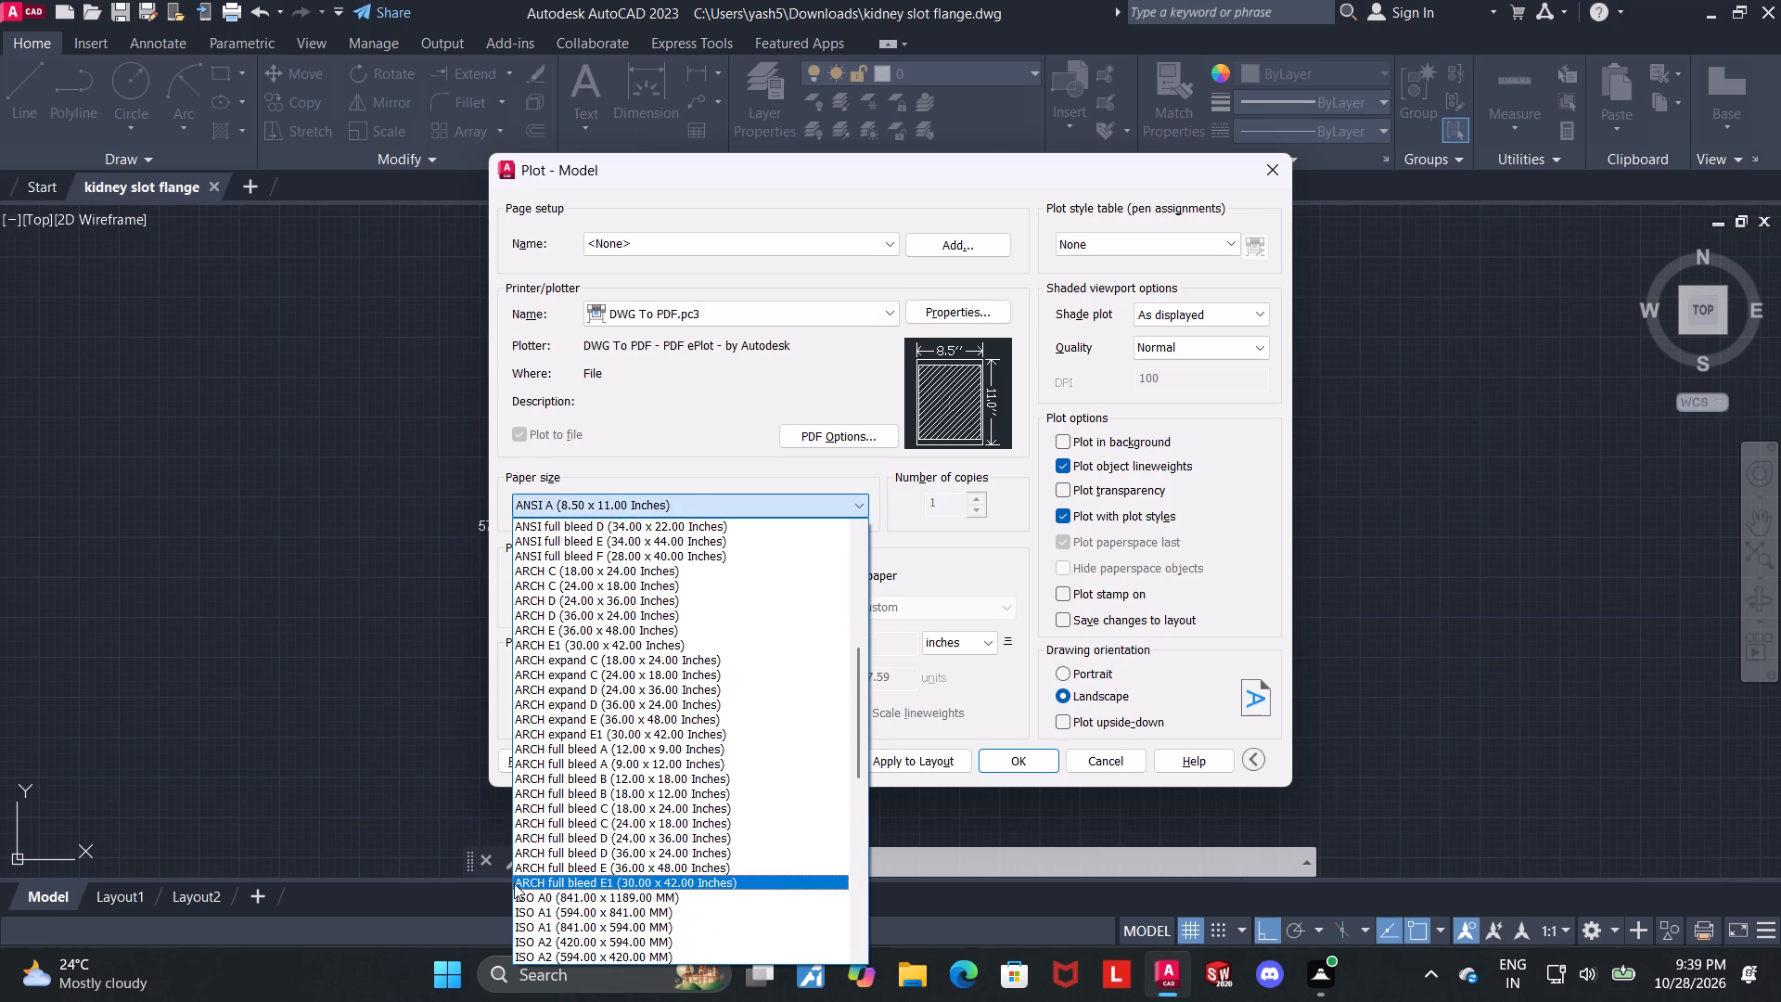
{"action": "scroll", "coordinate": [613, 837], "scroll_direction": "down", "scroll_amount": 4}
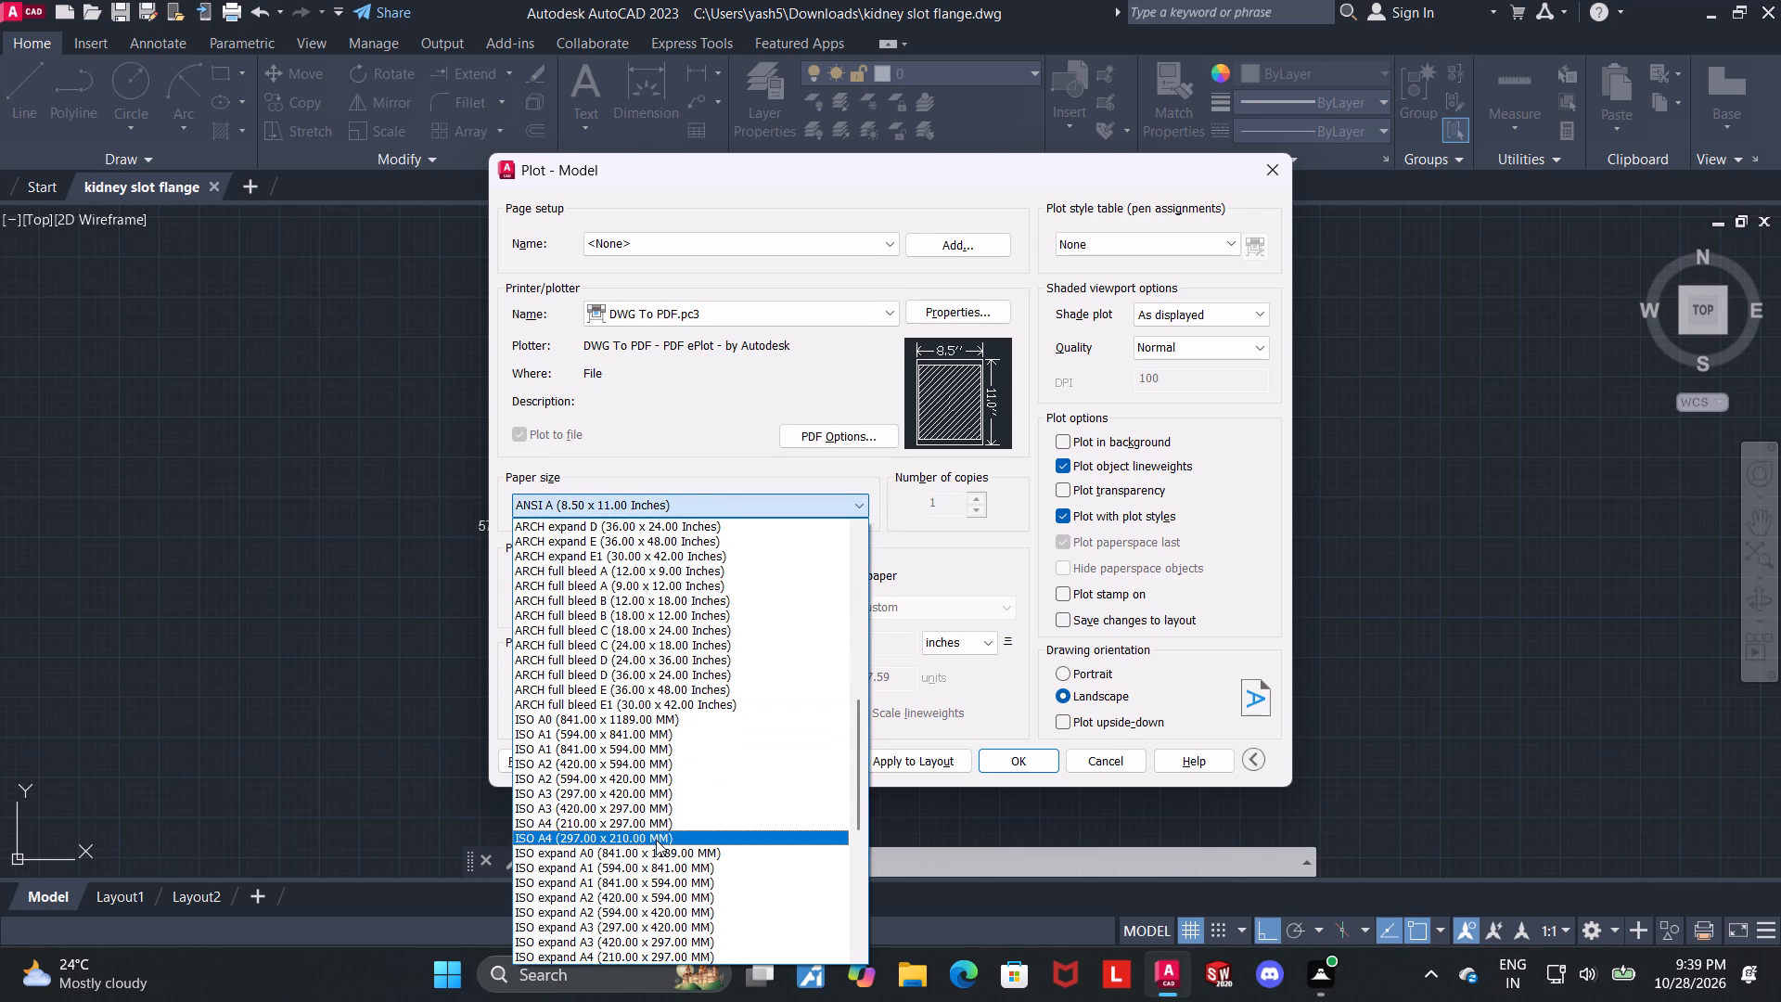
{"action": "left_click", "coordinate": [655, 836]}
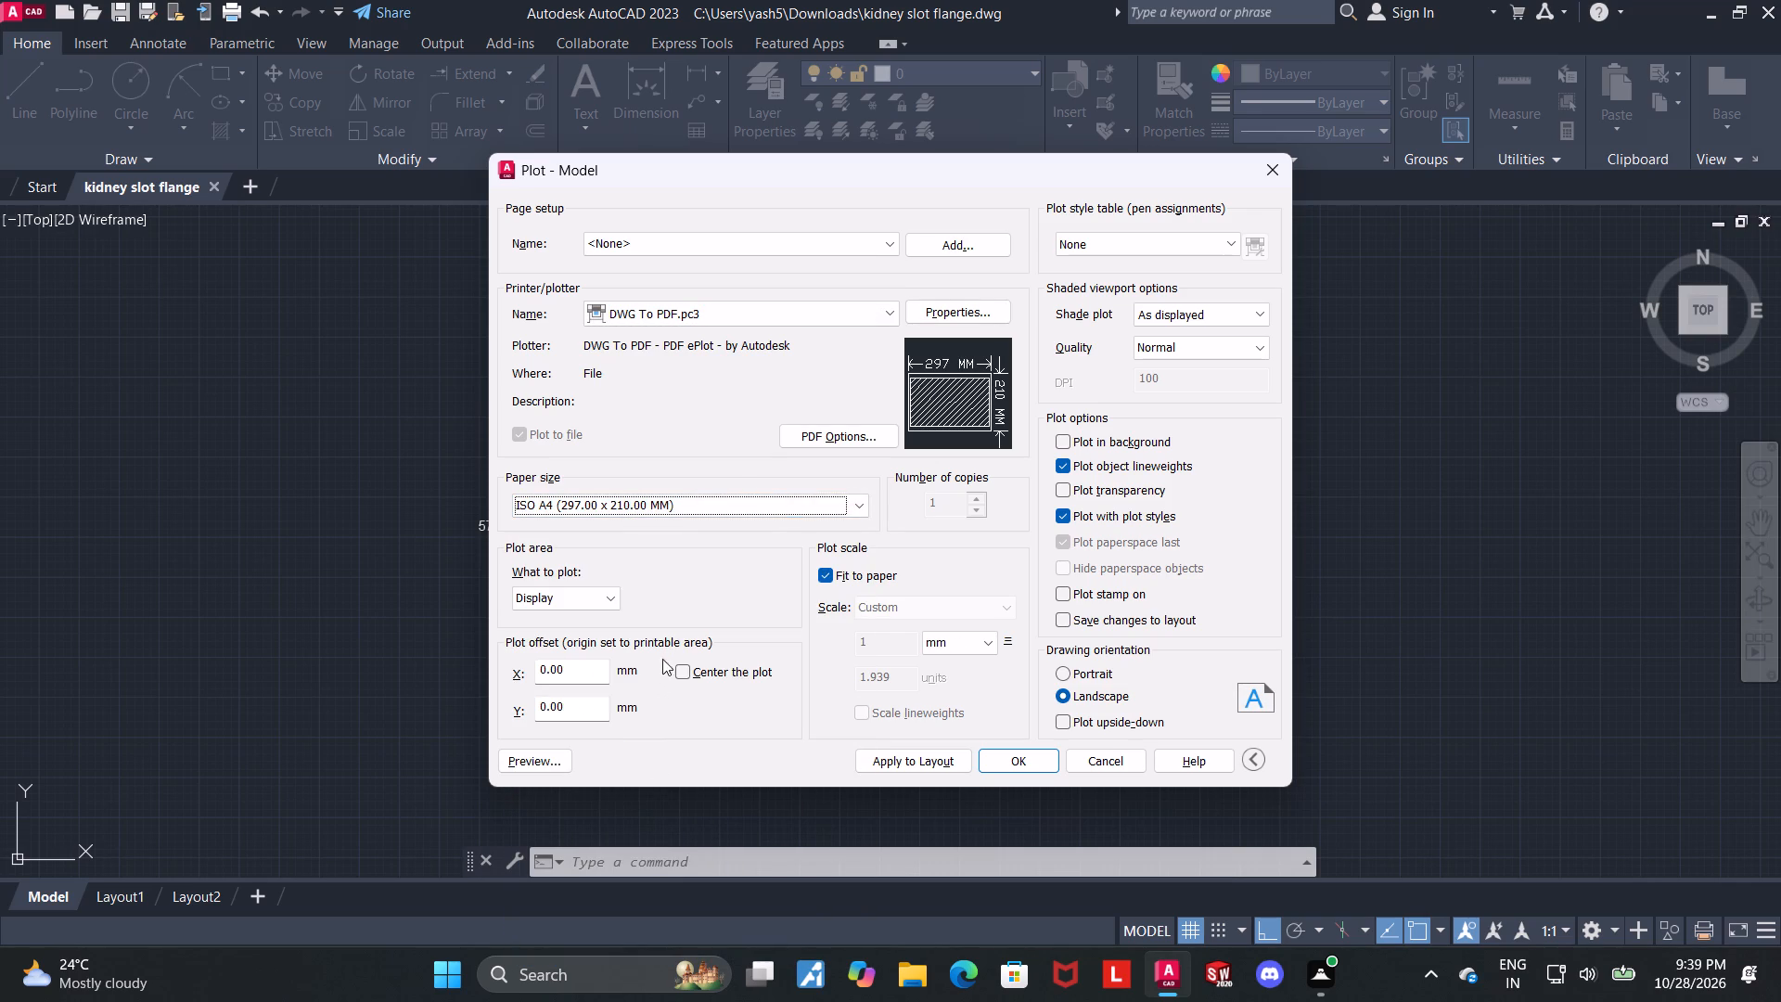
Centre the plot and define the plot area as a window enclosing the whole dimensioned plate.
{"action": "left_click", "coordinate": [679, 674]}
{"action": "left_click", "coordinate": [609, 594]}
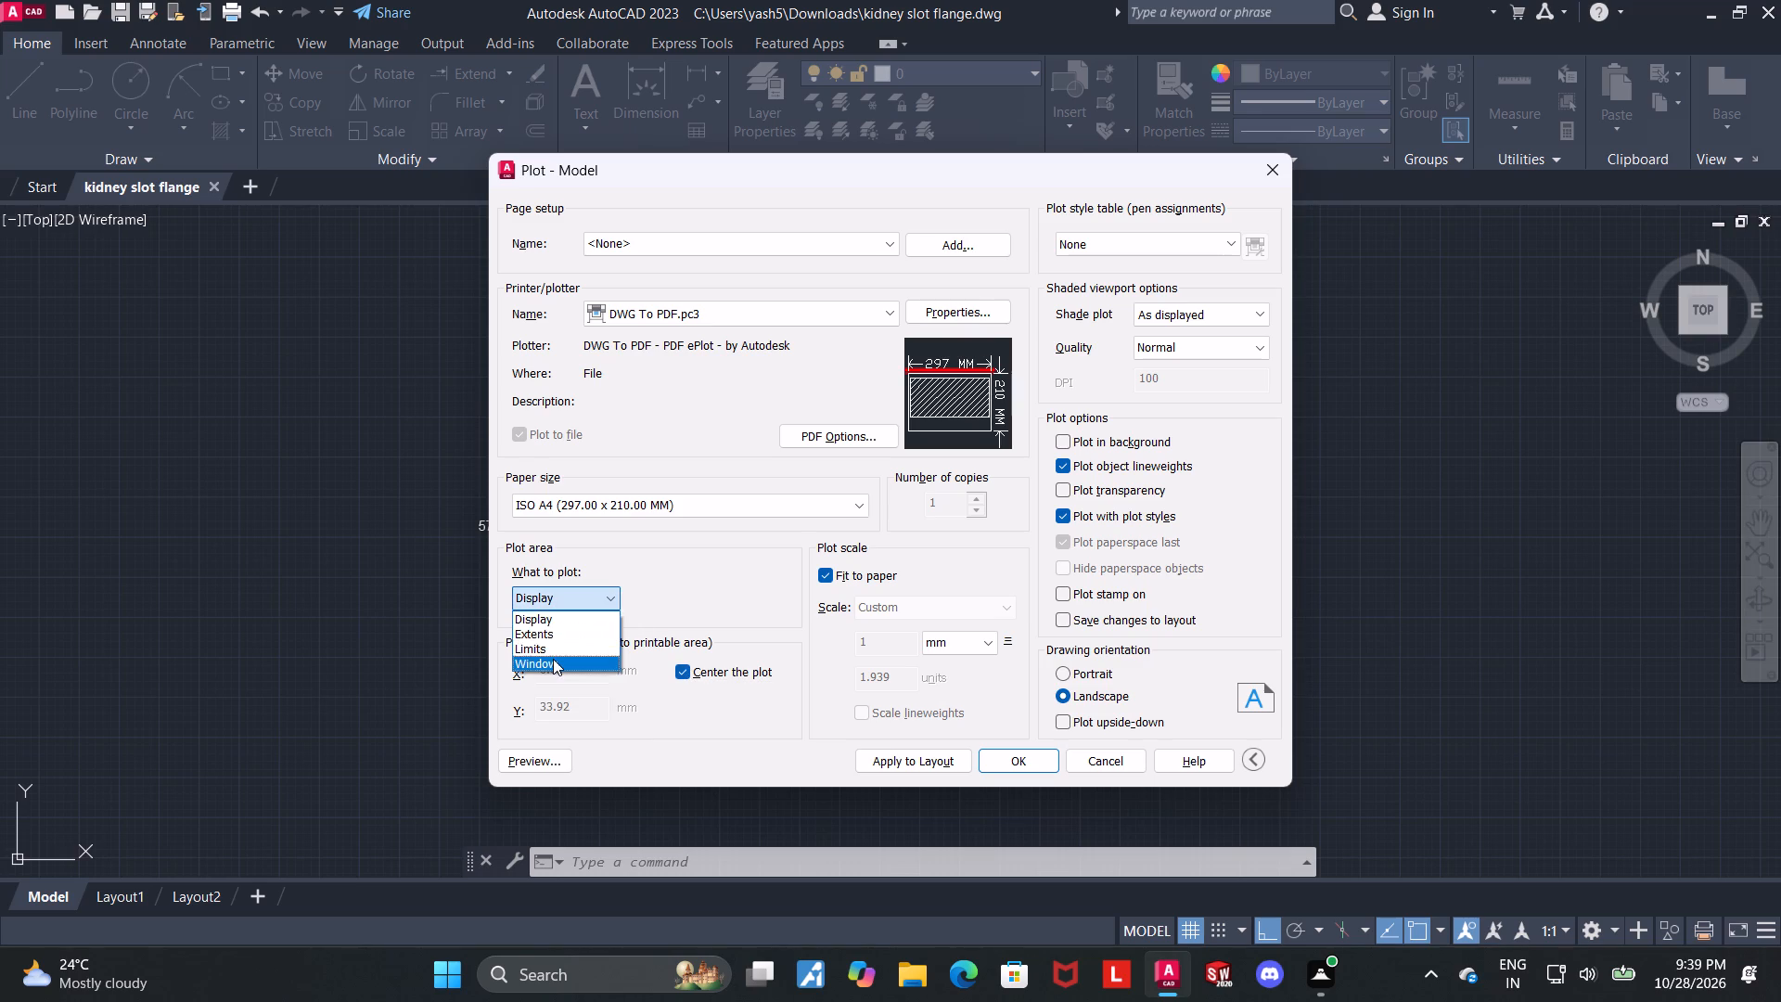
{"action": "left_click", "coordinate": [553, 659]}
{"action": "left_click", "coordinate": [405, 266]}
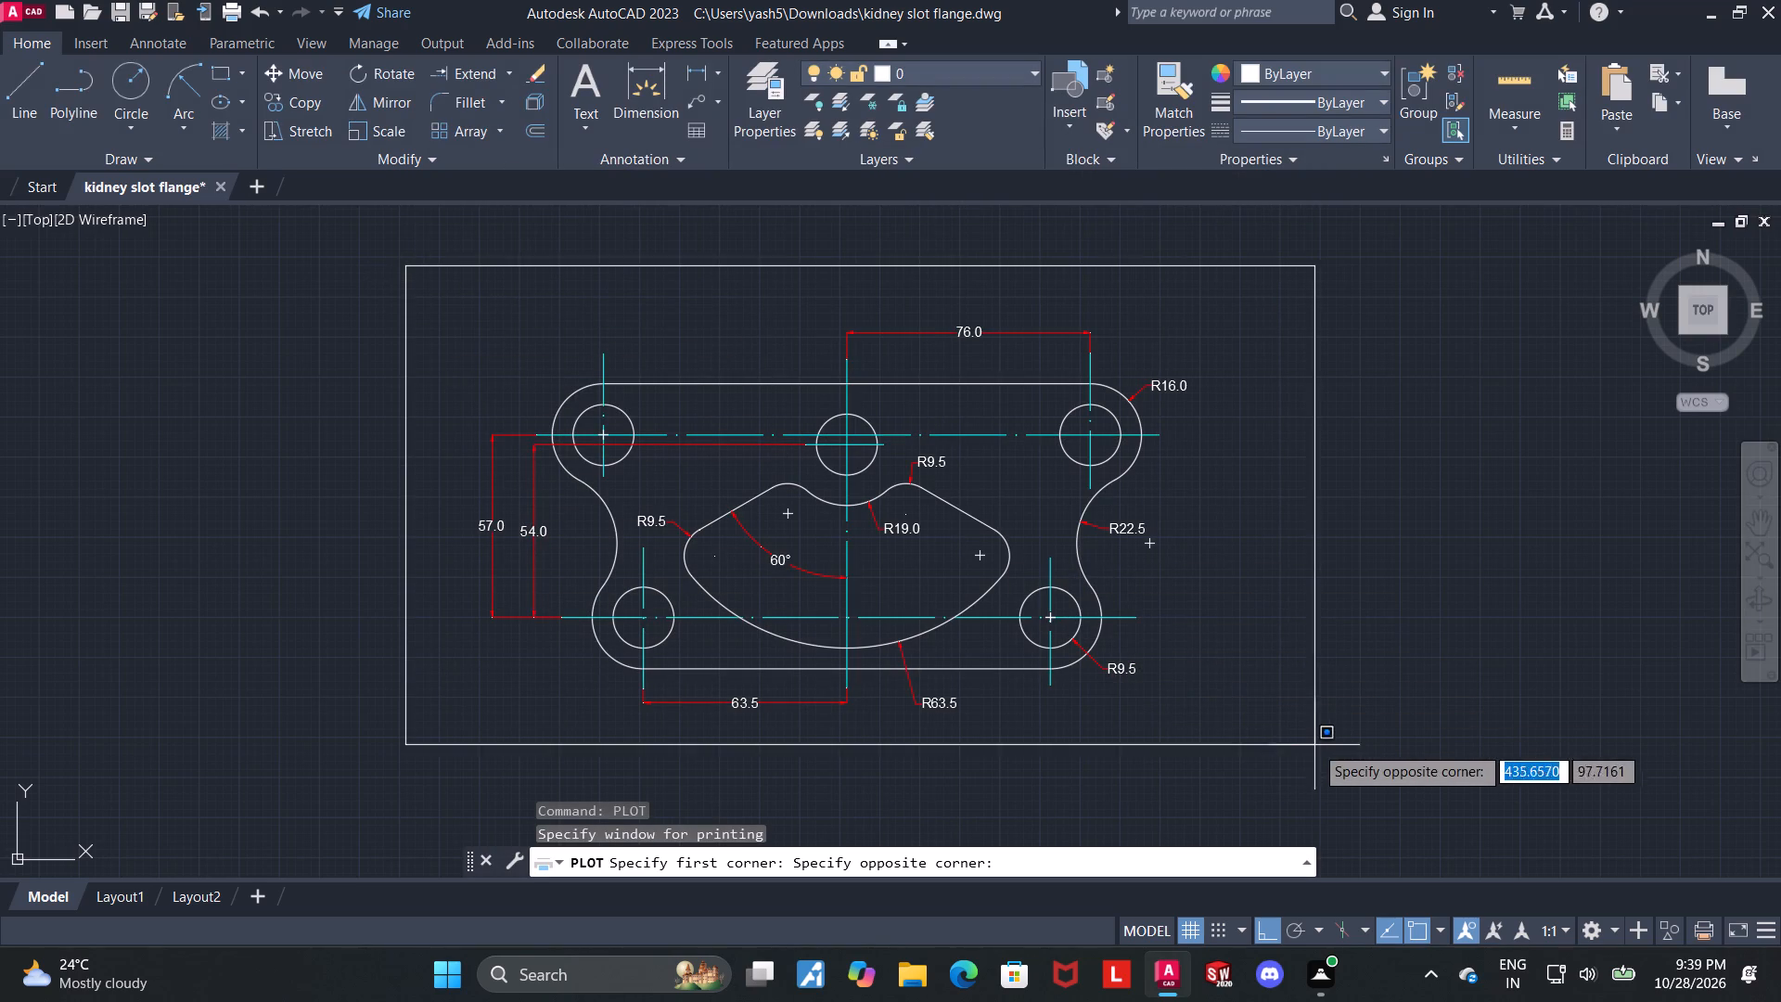
{"action": "left_click", "coordinate": [1319, 764]}
Plot the drawing to a PDF file in the Downloads folder, keeping the suggested file name.
{"action": "left_click", "coordinate": [1008, 768]}
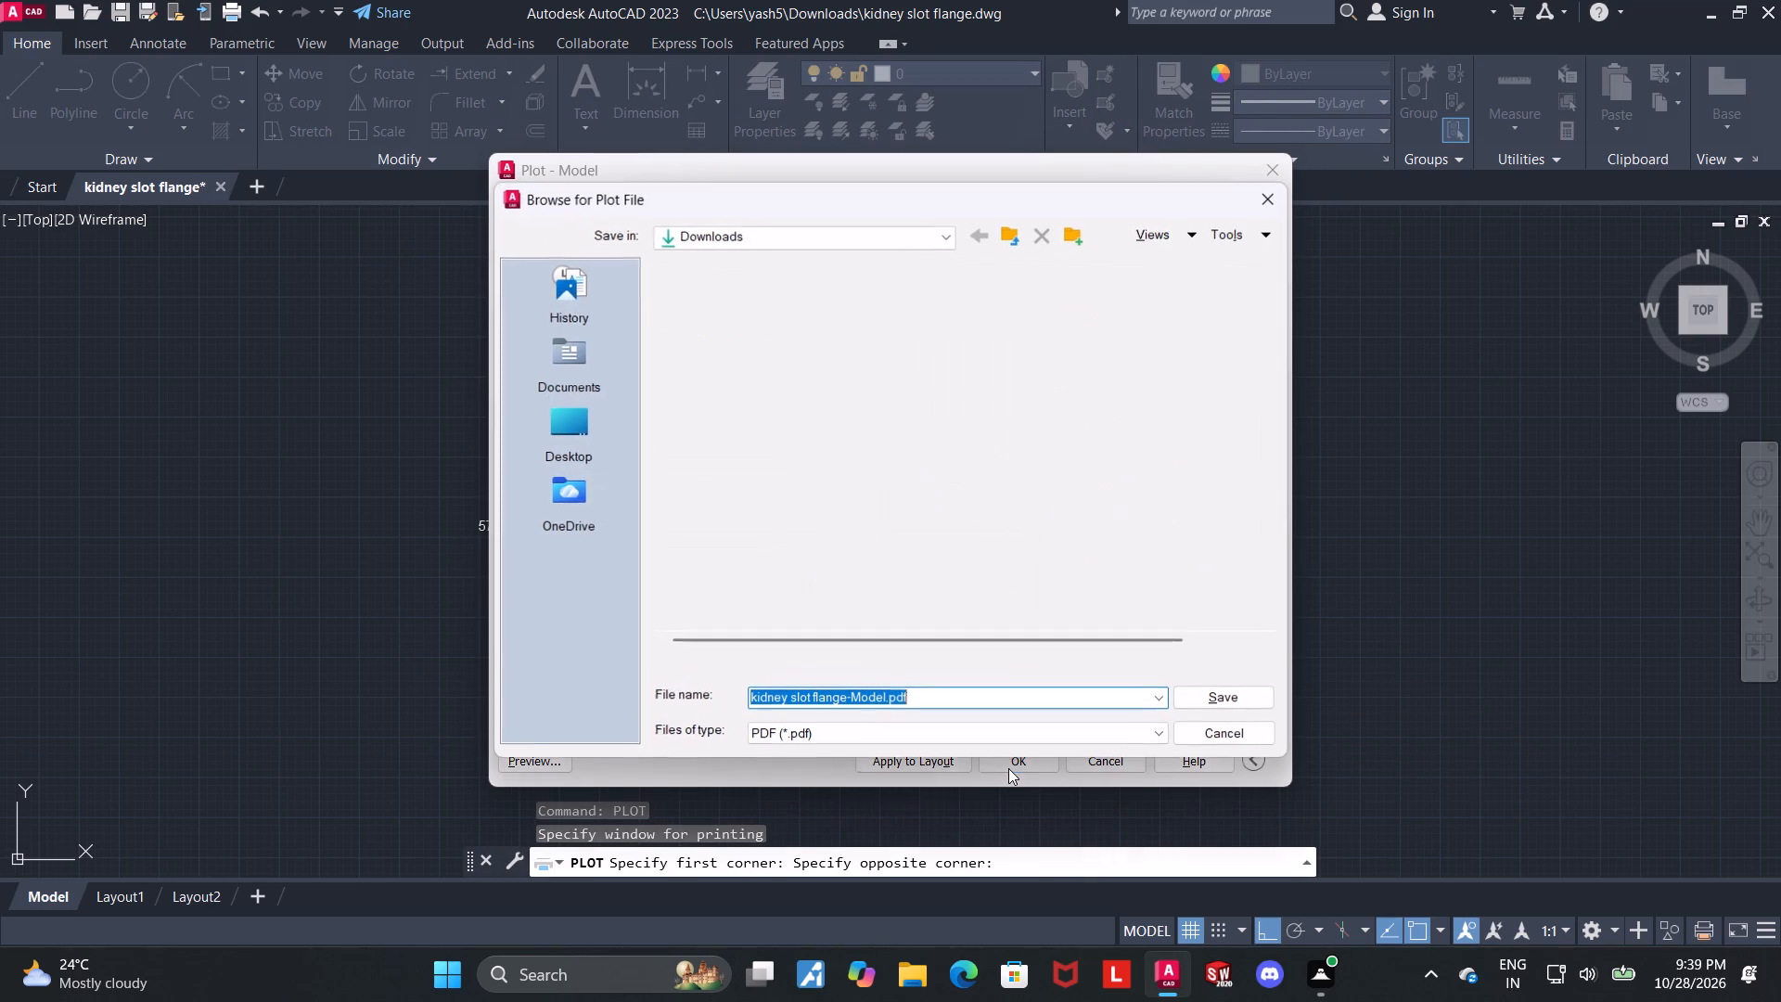
{"action": "double_click", "coordinate": [591, 417]}
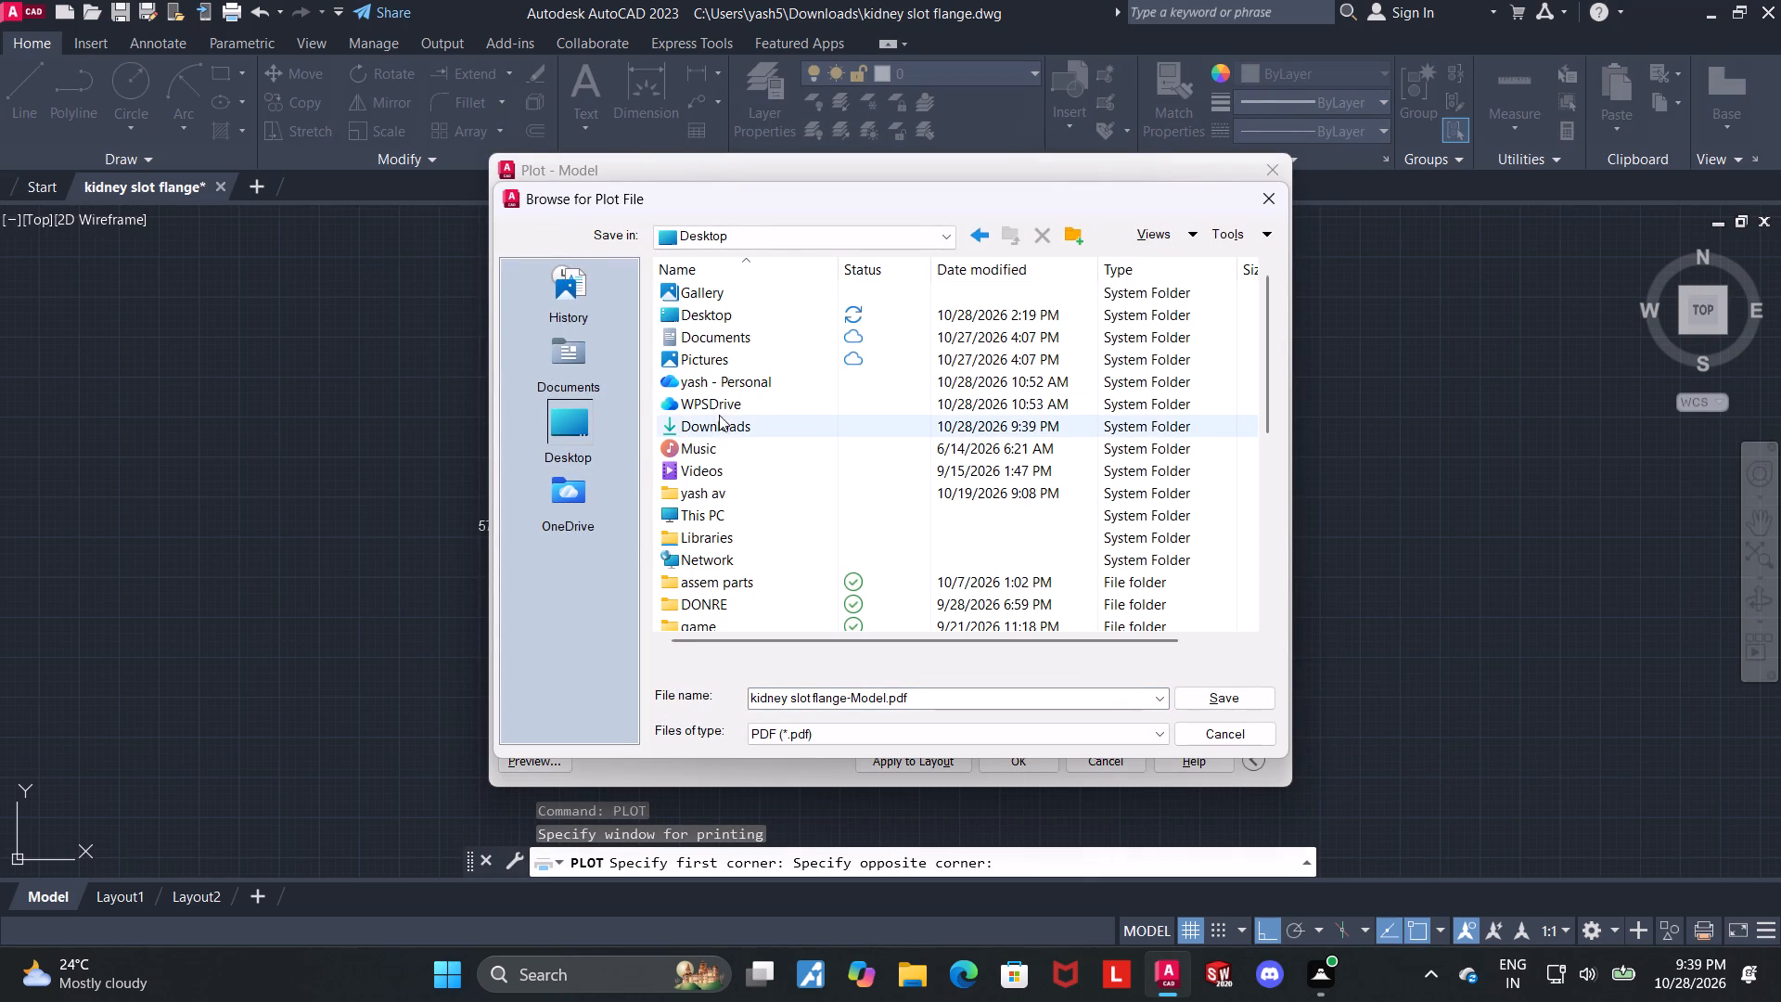
{"action": "double_click", "coordinate": [722, 421]}
{"action": "left_click", "coordinate": [1244, 697]}
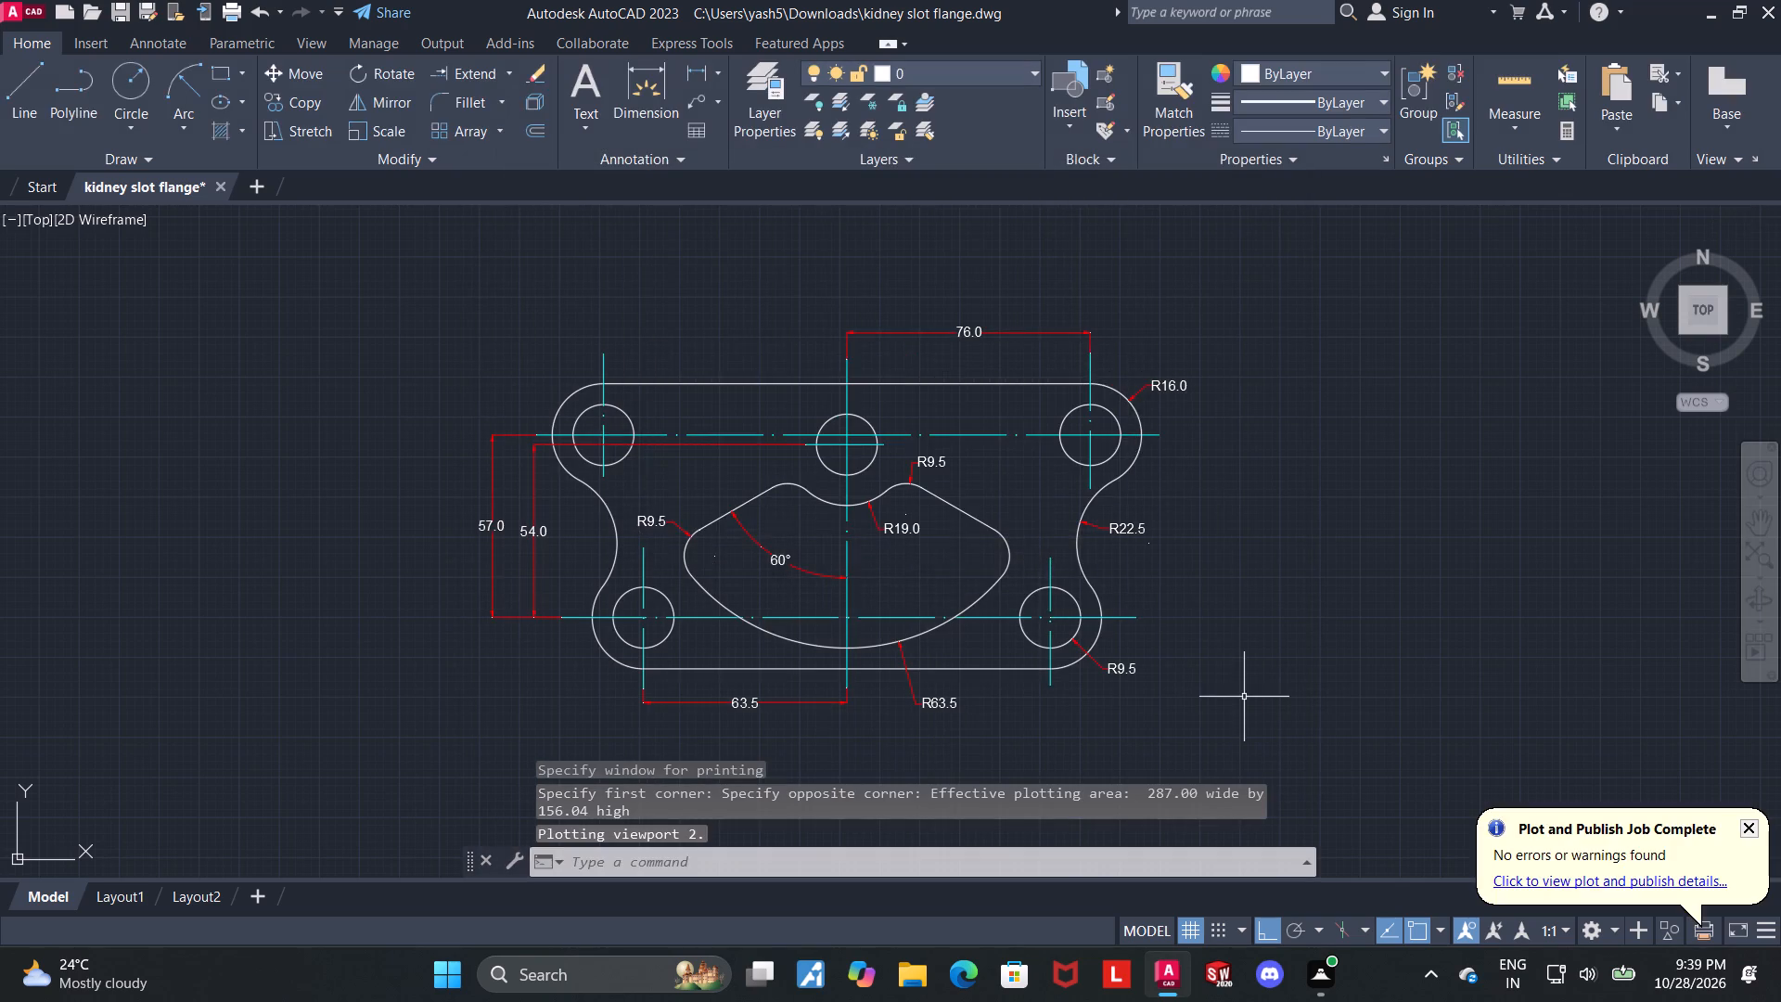